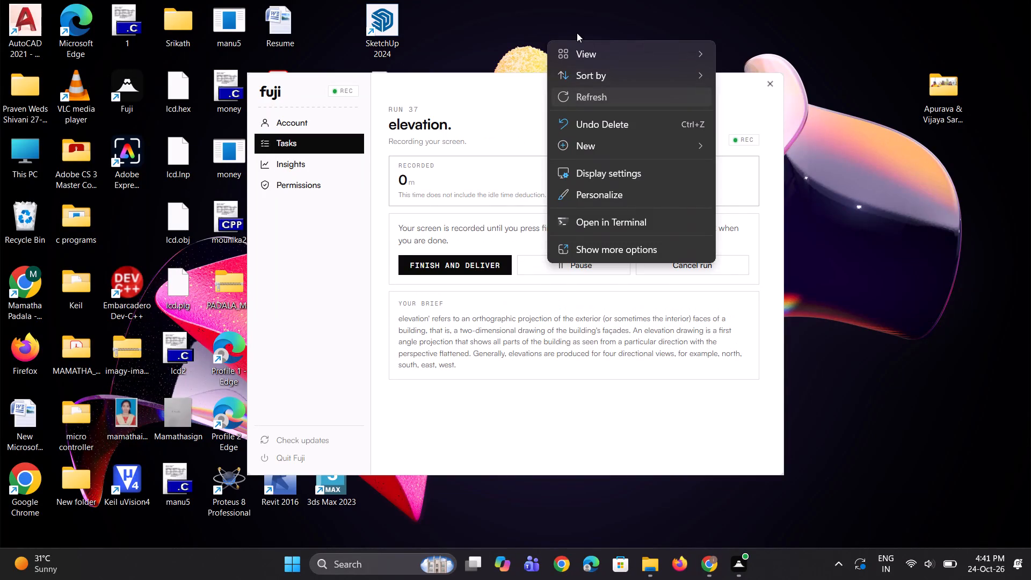
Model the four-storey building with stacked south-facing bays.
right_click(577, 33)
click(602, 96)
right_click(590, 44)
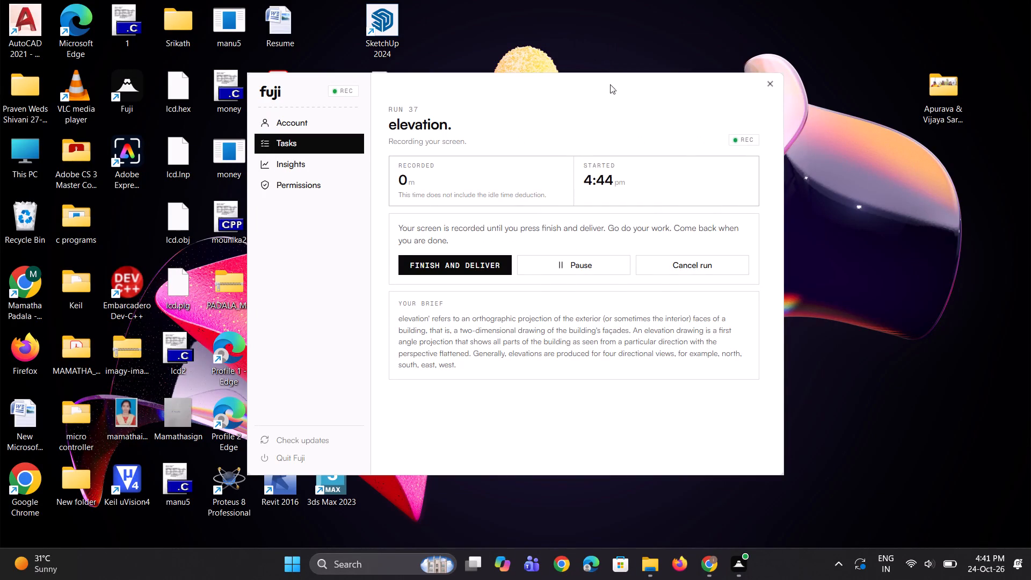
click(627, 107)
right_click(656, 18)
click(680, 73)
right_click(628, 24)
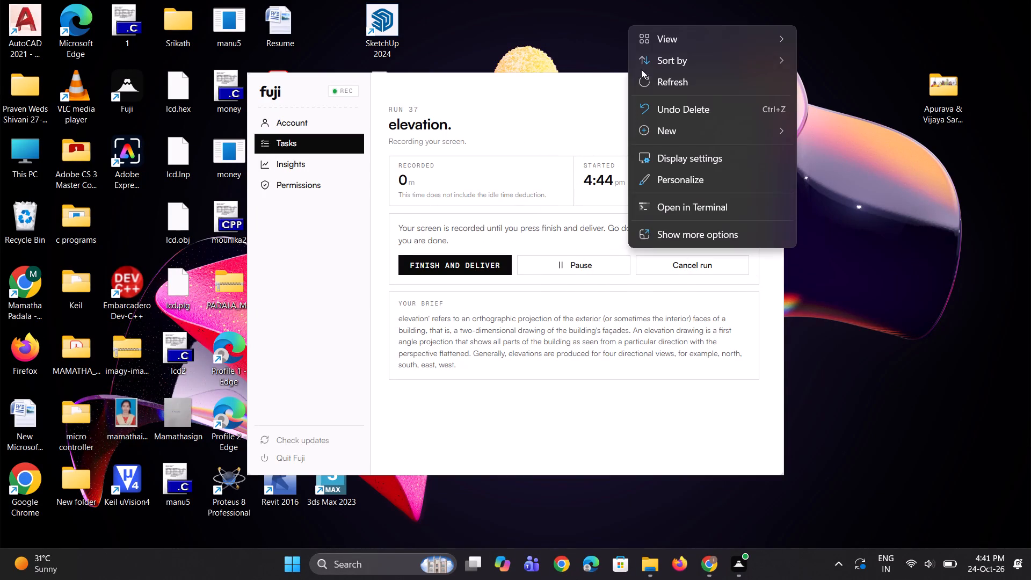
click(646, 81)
Launch SketchUp 2024 from the desktop.
double_click(397, 39)
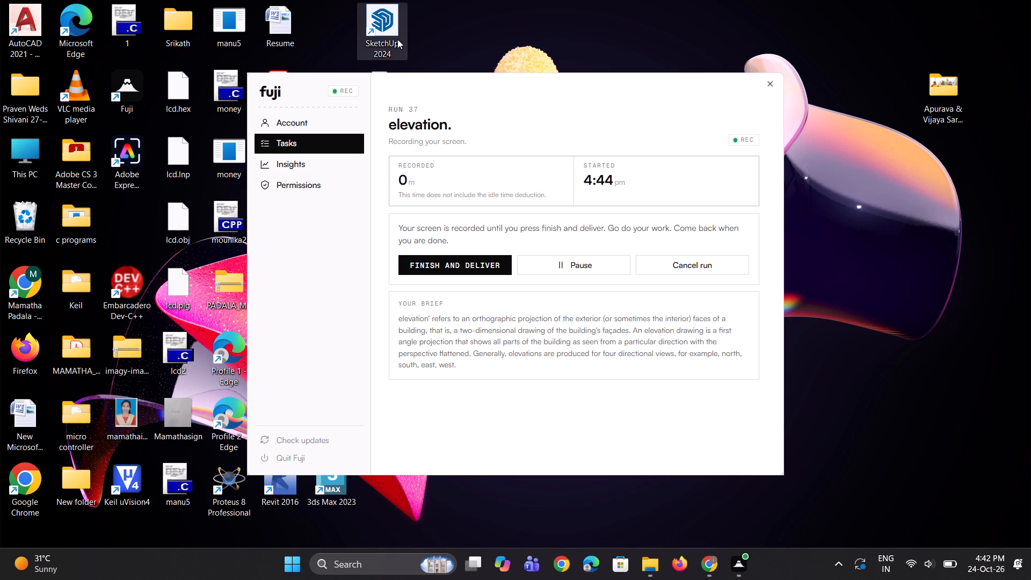
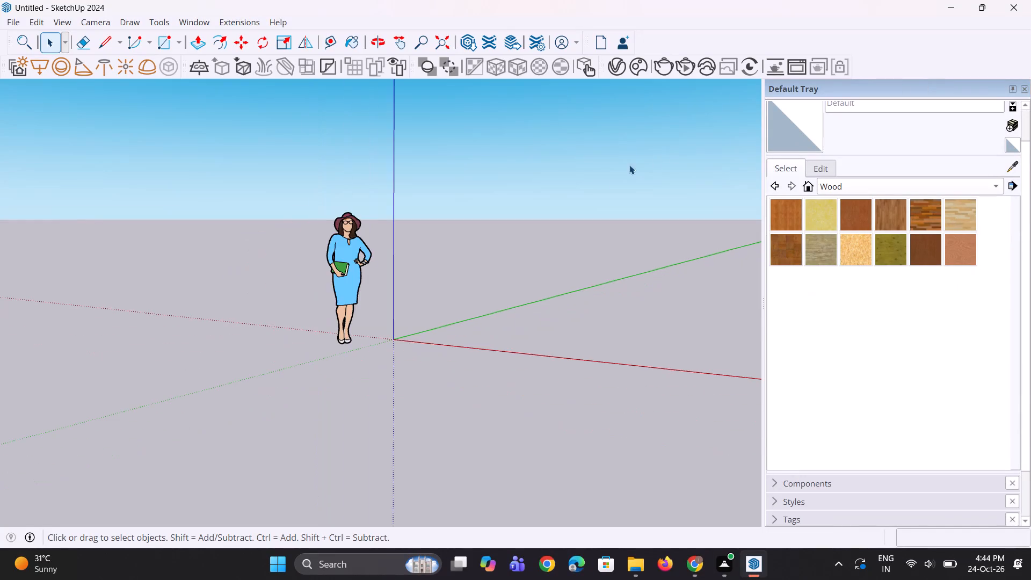
Draw a 45' by 50' rectangle on the ground plane beside the origin.
scroll(489, 200, down, 5)
middle_drag(316, 364, 370, 530)
scroll(377, 523, up, 1)
scroll(387, 466, down, 12)
scroll(411, 296, up, 11)
middle_drag(388, 379, 378, 300)
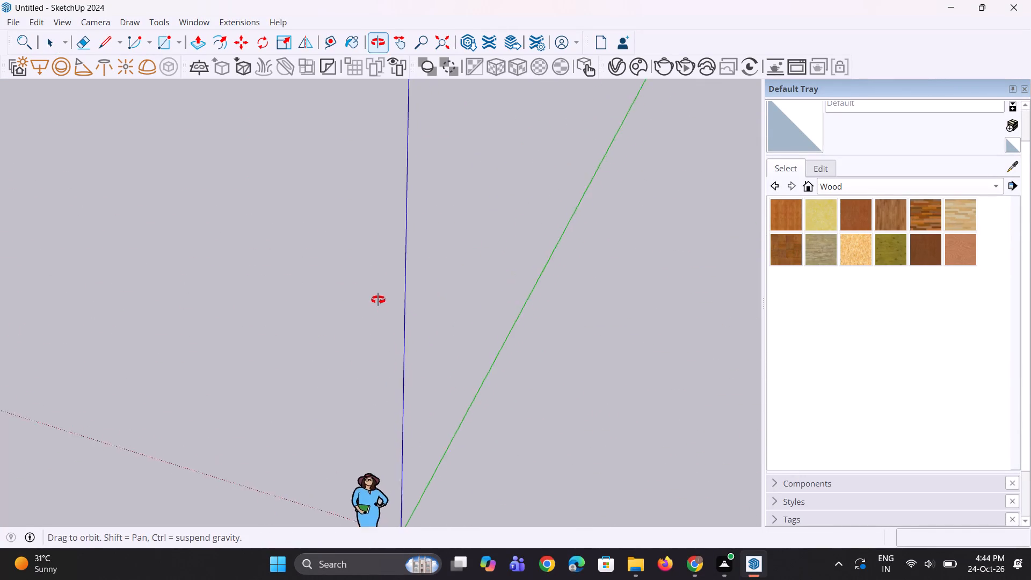
middle_drag(378, 300, 375, 295)
scroll(140, 251, down, 10)
scroll(294, 353, up, 1)
middle_drag(294, 353, 296, 395)
scroll(385, 356, up, 7)
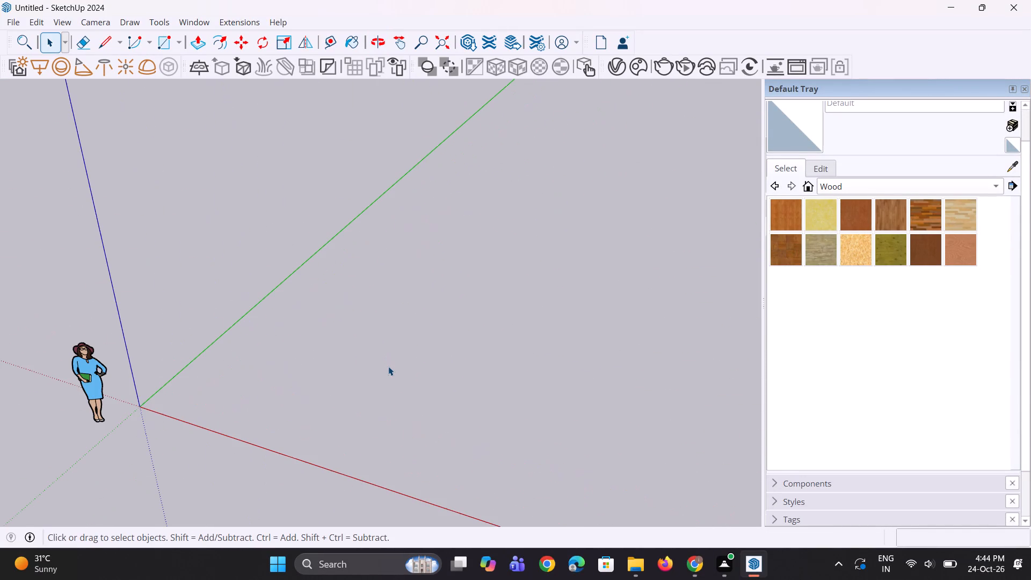
key(r)
click(413, 426)
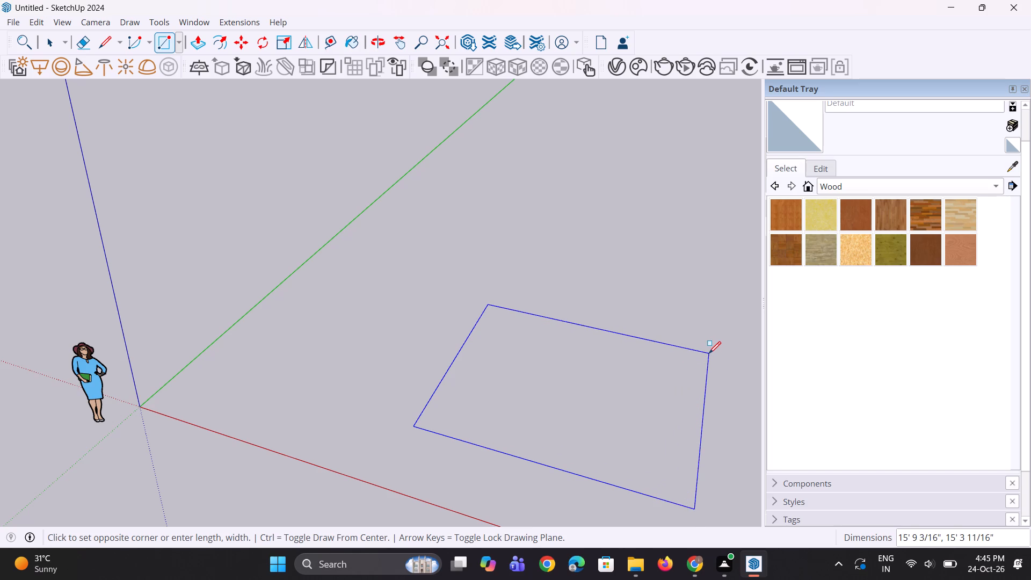
key(4)
key(5)
key(apostrophe)
key(comma)
text(50')
key(Return)
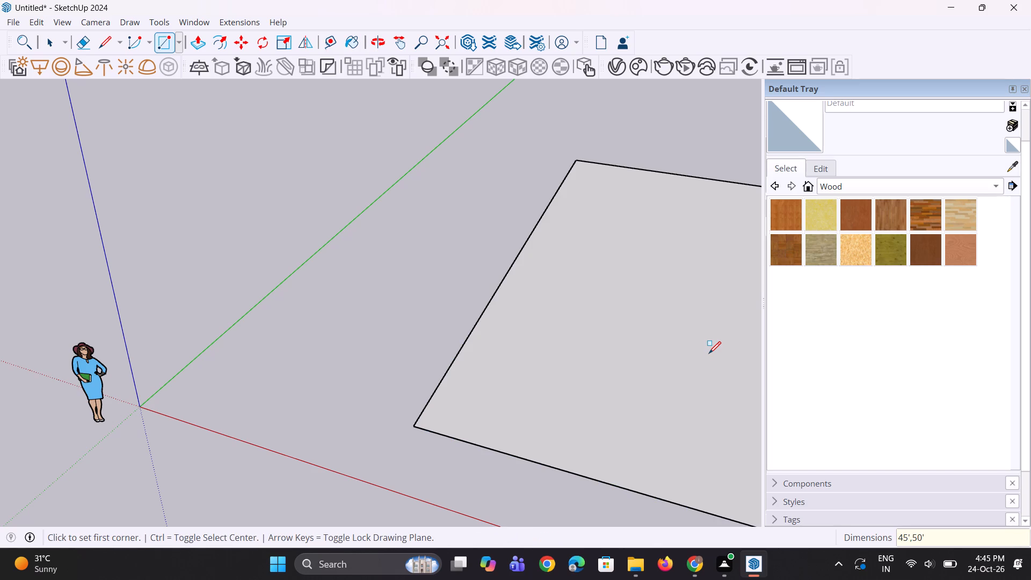
Push/Pull the rectangle upward 15' into a box.
scroll(299, 383, down, 14)
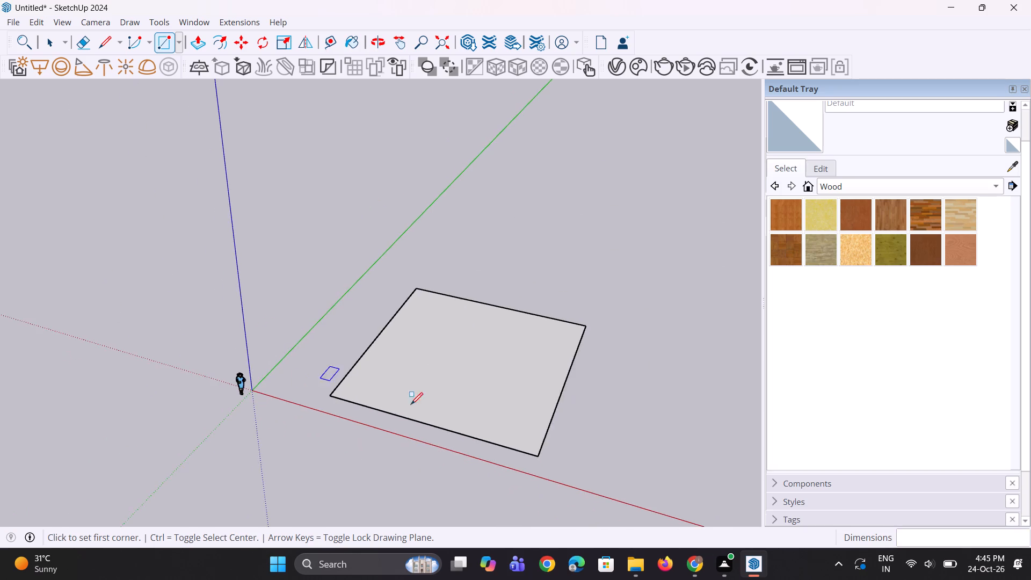
middle_drag(435, 443, 401, 394)
scroll(412, 458, up, 5)
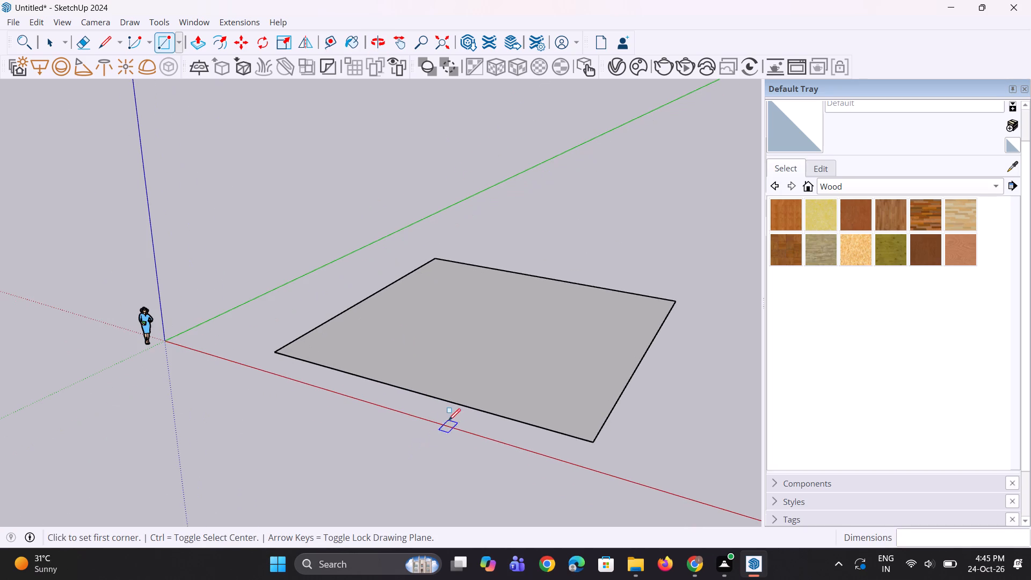
key(p)
click(494, 376)
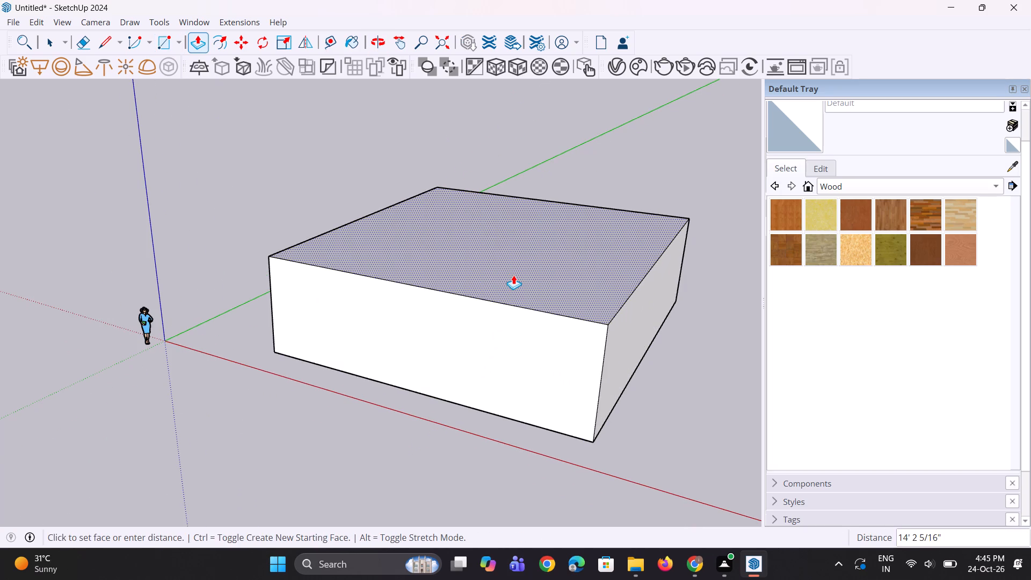
text(15')
key(Return)
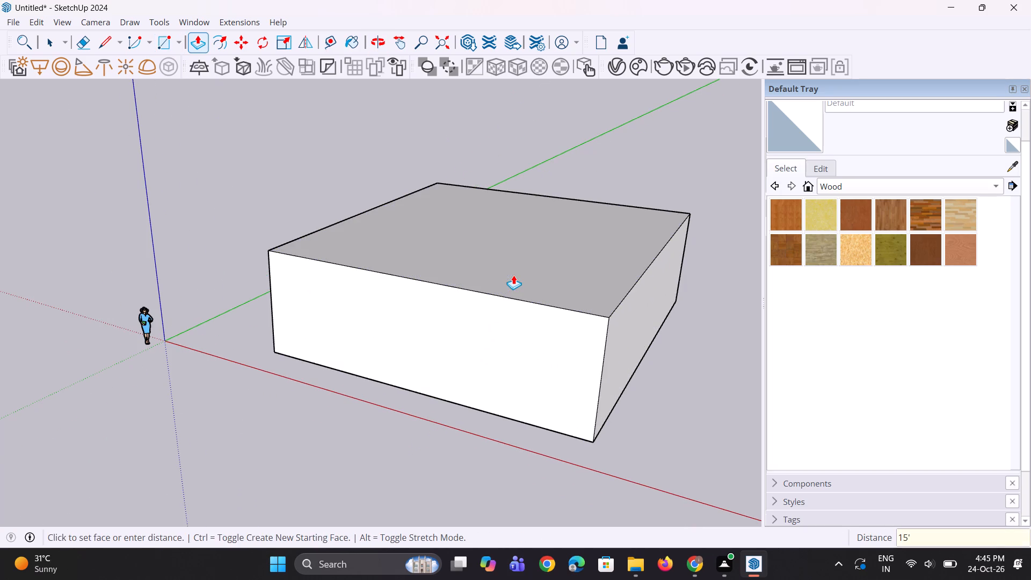
Push/Pull the box's top face up about 2' 4" as a new starting face, forming a separate band above.
click(519, 283)
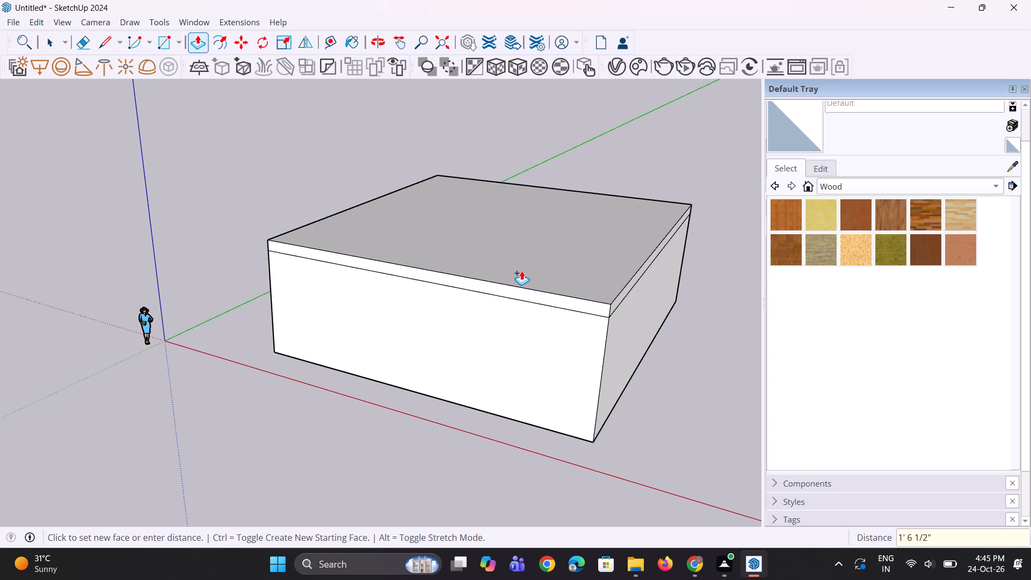
click(524, 264)
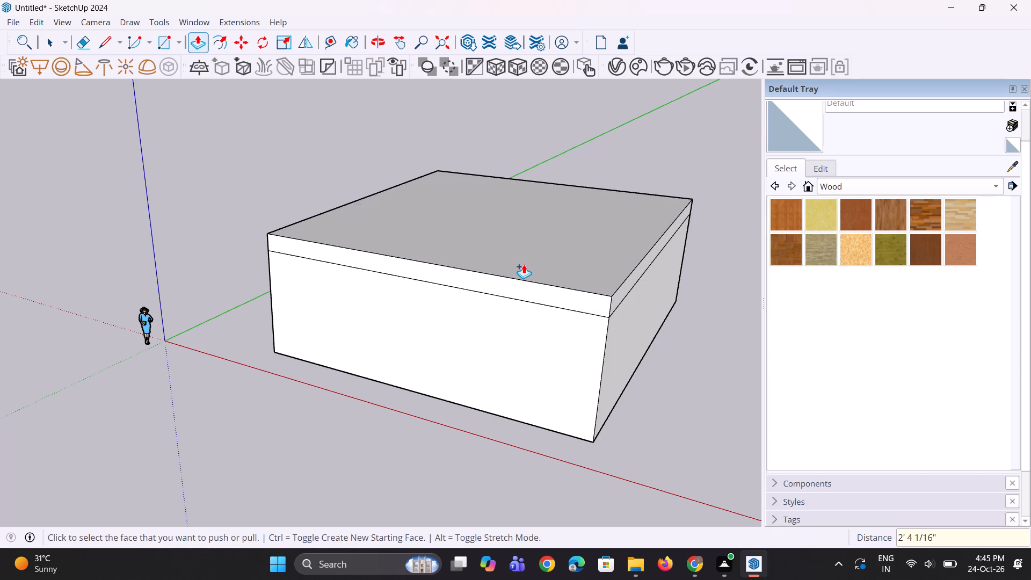
Select the entire box with its top band and move it about 10' along the green axis and 9' along the red axis.
scroll(527, 273, down, 6)
middle_drag(480, 312, 557, 438)
key(space)
key(space)
scroll(420, 277, up, 3)
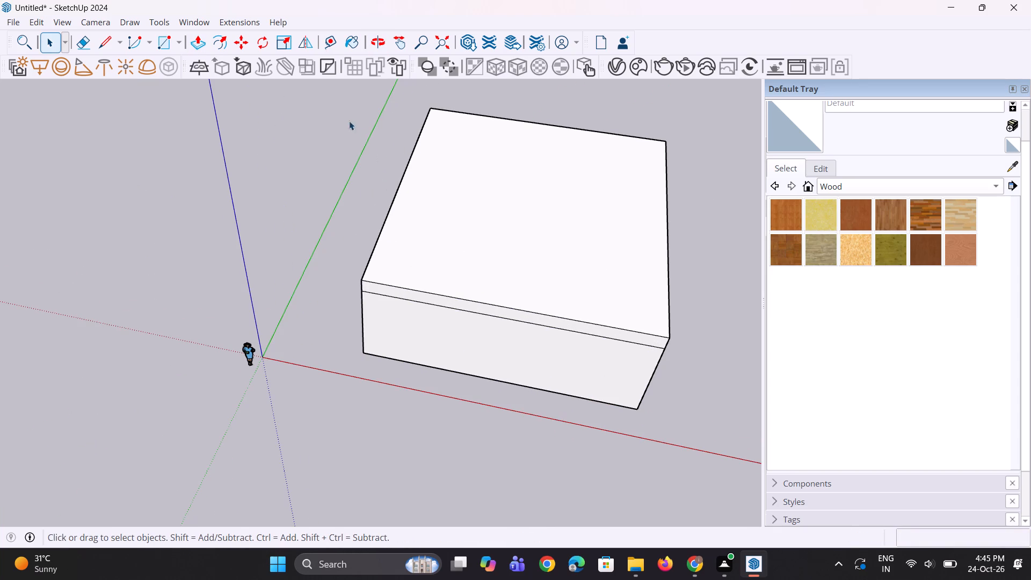
drag(340, 108, 694, 417)
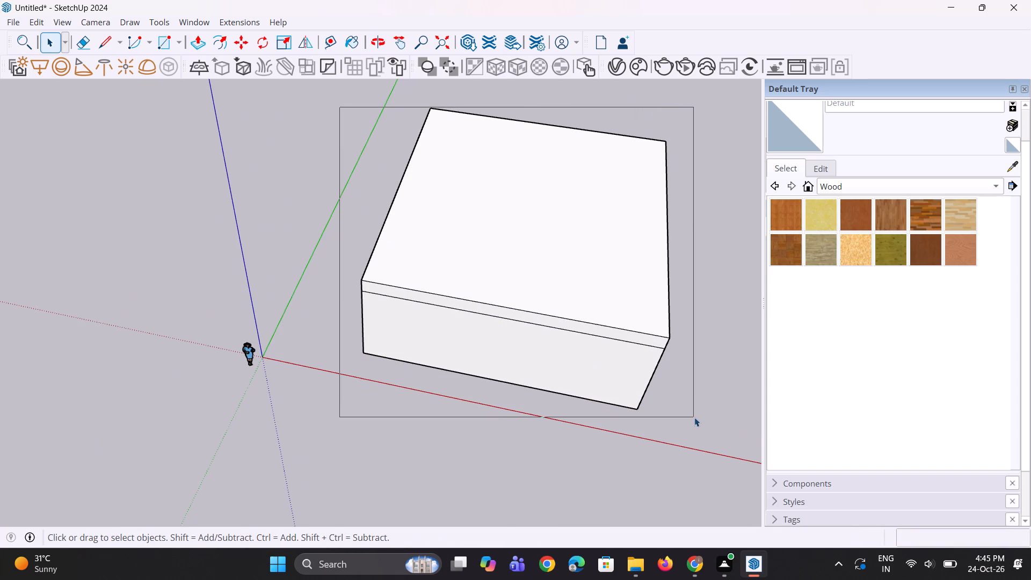
middle_drag(695, 417, 665, 342)
key(m)
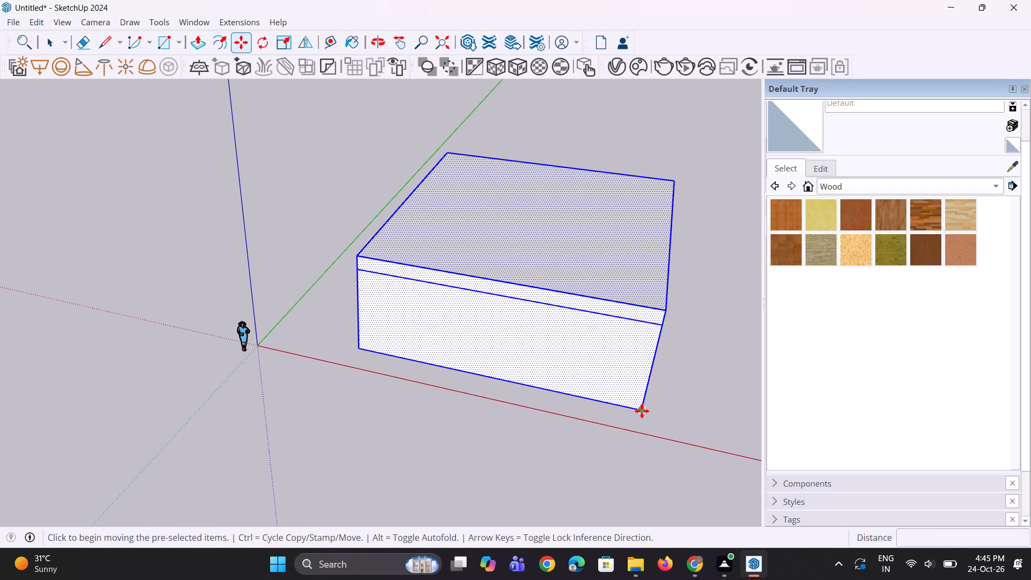
click(642, 411)
click(648, 372)
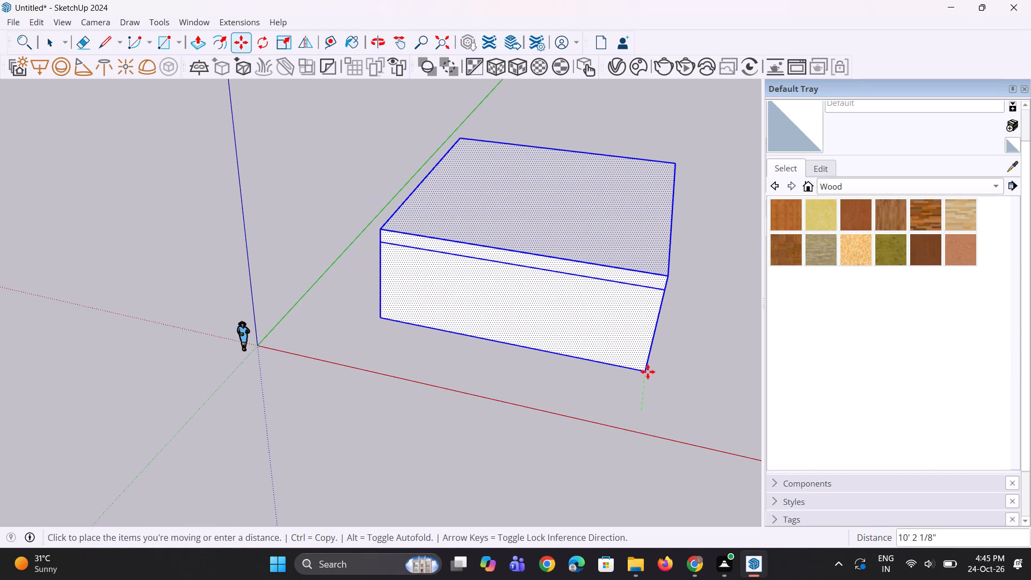
click(648, 372)
click(642, 373)
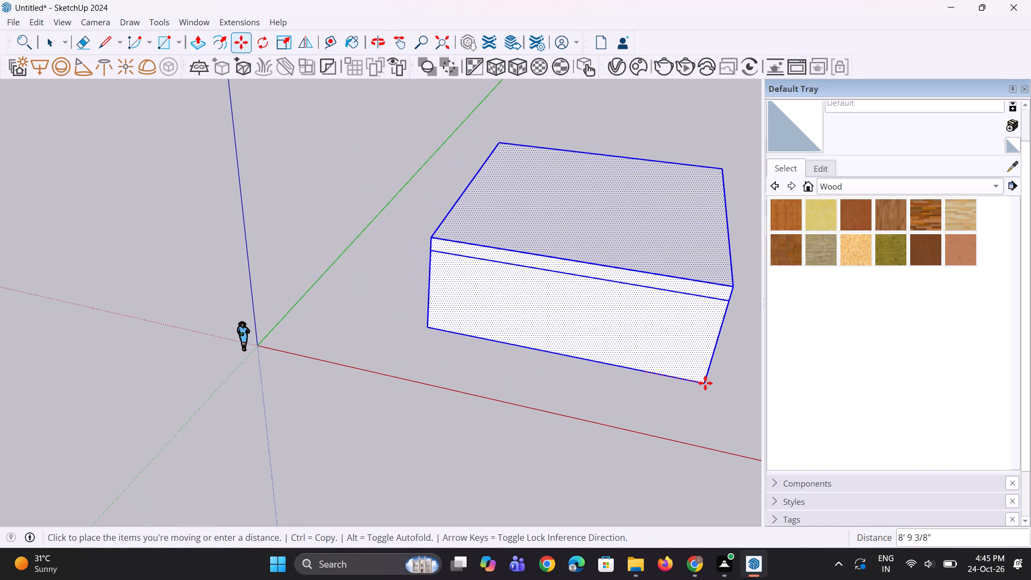
click(705, 383)
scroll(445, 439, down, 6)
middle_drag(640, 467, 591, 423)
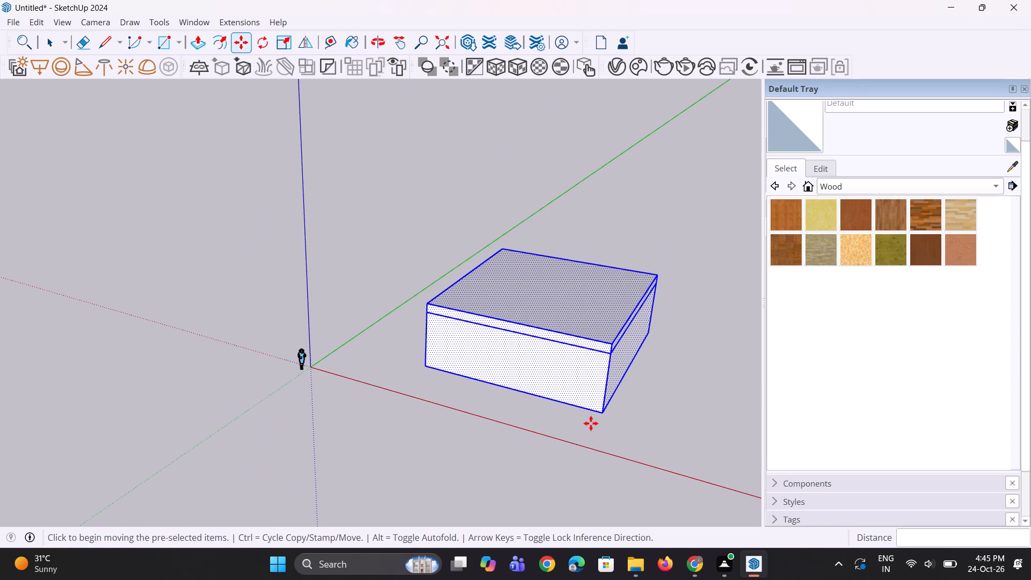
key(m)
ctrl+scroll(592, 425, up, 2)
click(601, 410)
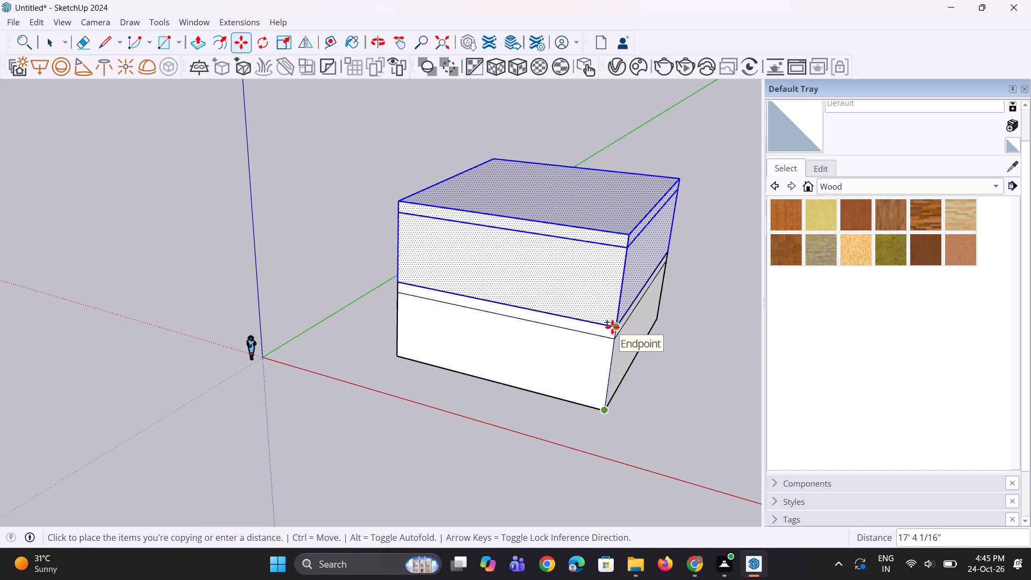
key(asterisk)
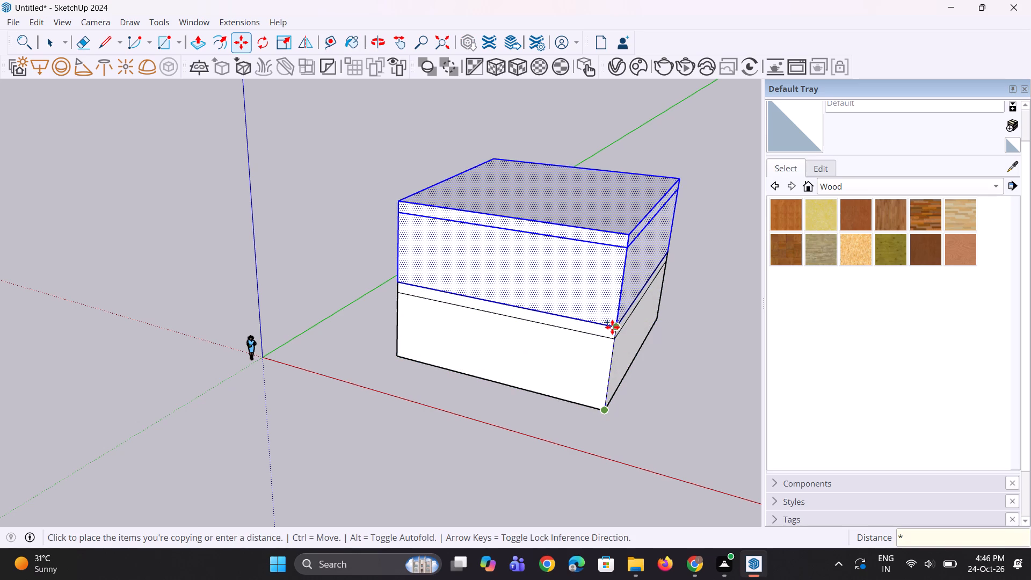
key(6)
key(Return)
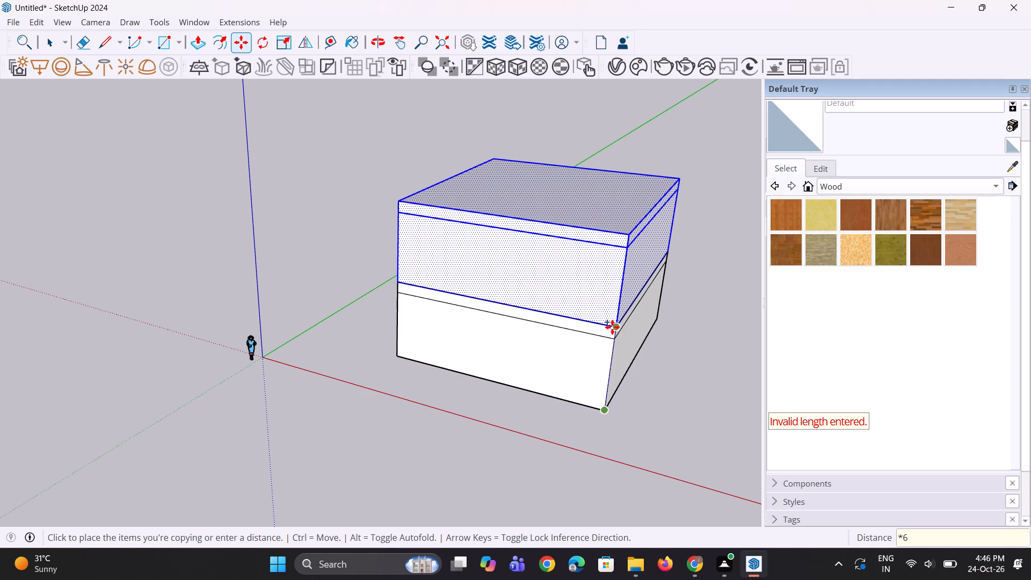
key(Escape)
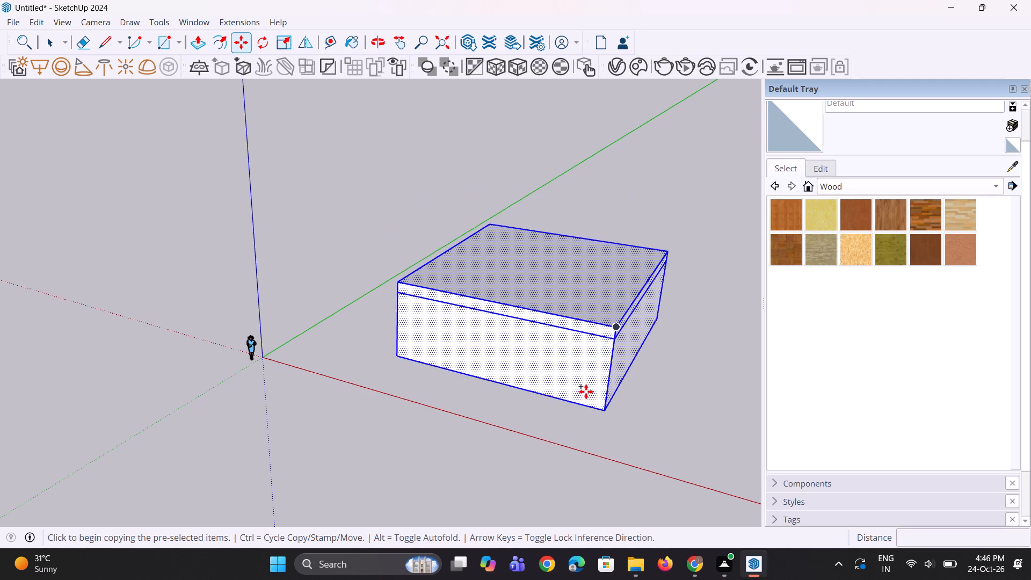
Copy the selected floor block straight up onto its own top corner and array it as 6 stacked copies.
scroll(585, 395, down, 3)
click(600, 410)
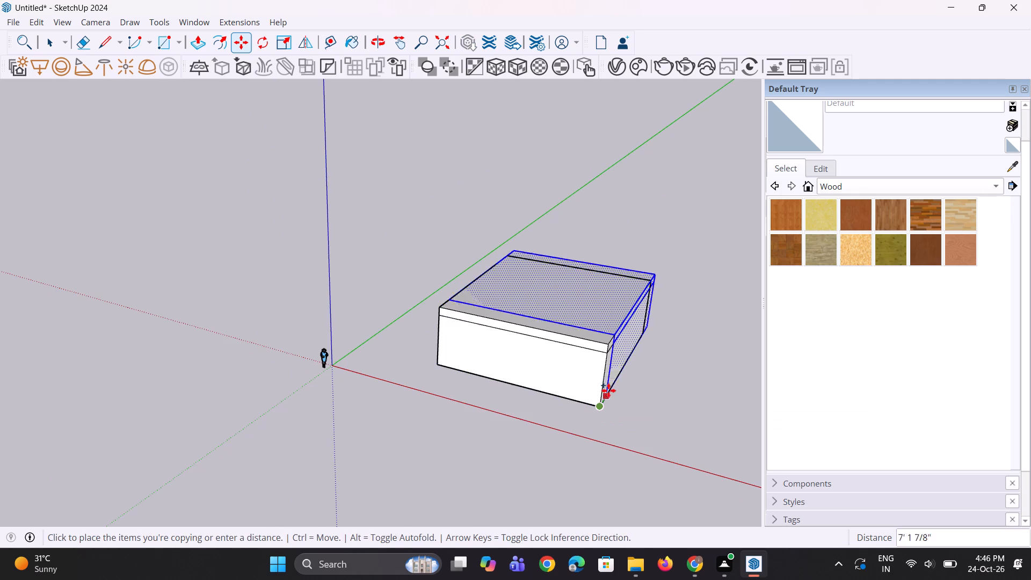
click(607, 344)
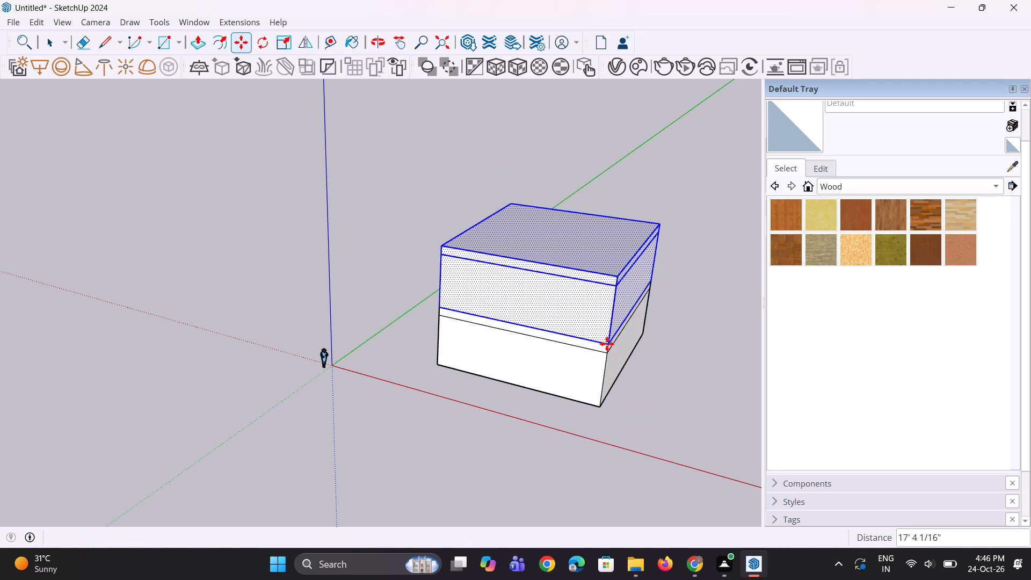
key(asterisk)
key(6)
key(Return)
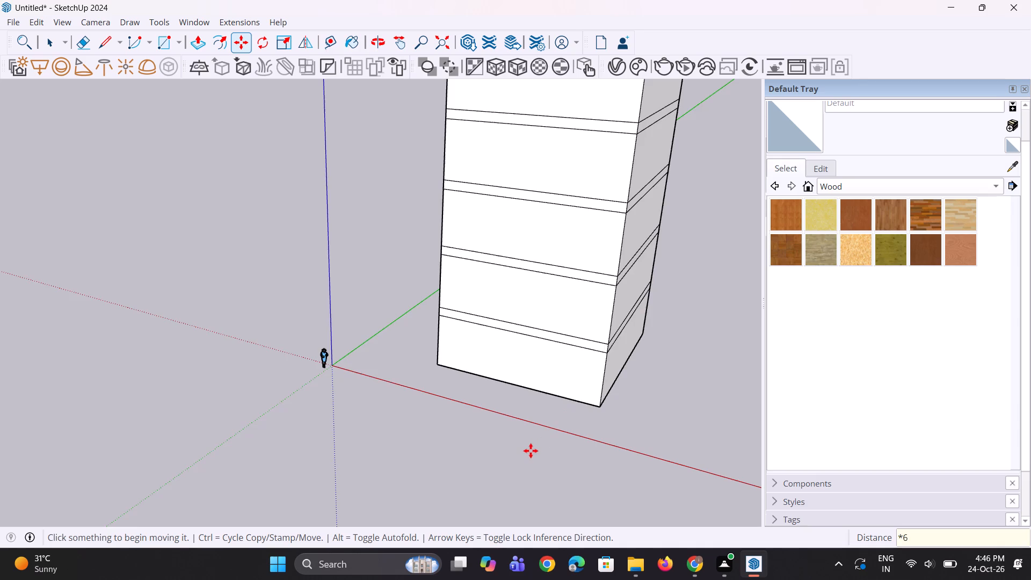
scroll(530, 451, down, 10)
middle_drag(531, 446, 536, 424)
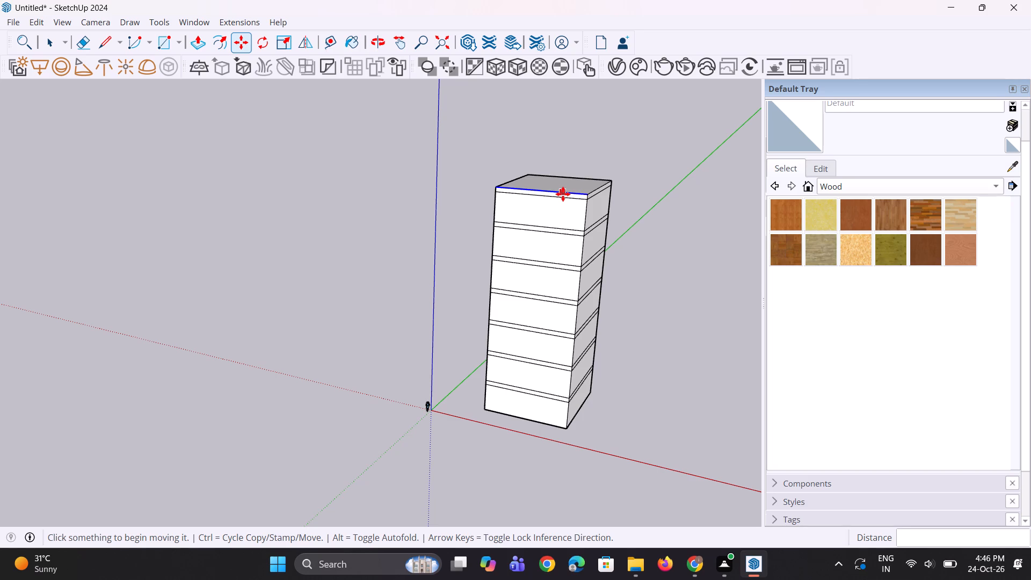
key(space)
key(space)
key(space)
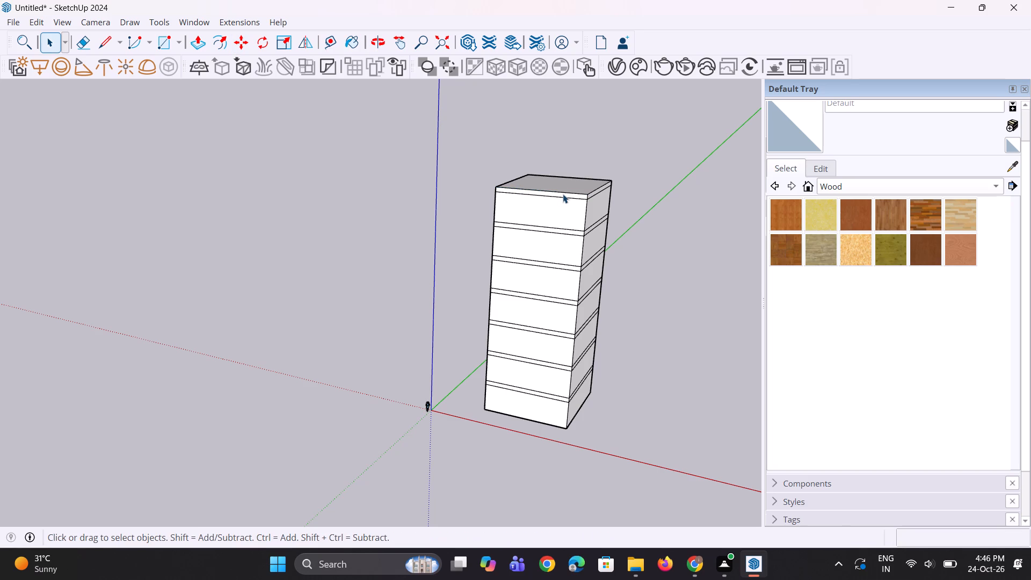
Copy the left vertical front edges of the six upper floors across to the right corner, dividing the span into 3 equal bays.
scroll(542, 242, down, 2)
middle_drag(560, 273, 573, 279)
scroll(537, 247, up, 2)
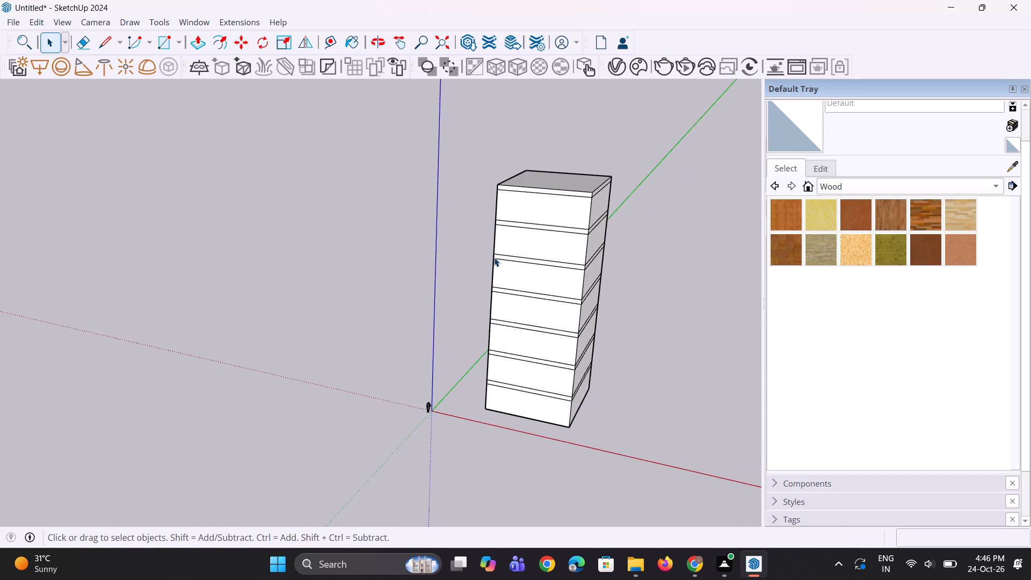
scroll(493, 264, up, 2)
click(493, 264)
middle_drag(500, 326, 522, 272)
scroll(501, 325, up, 1)
scroll(500, 213, up, 2)
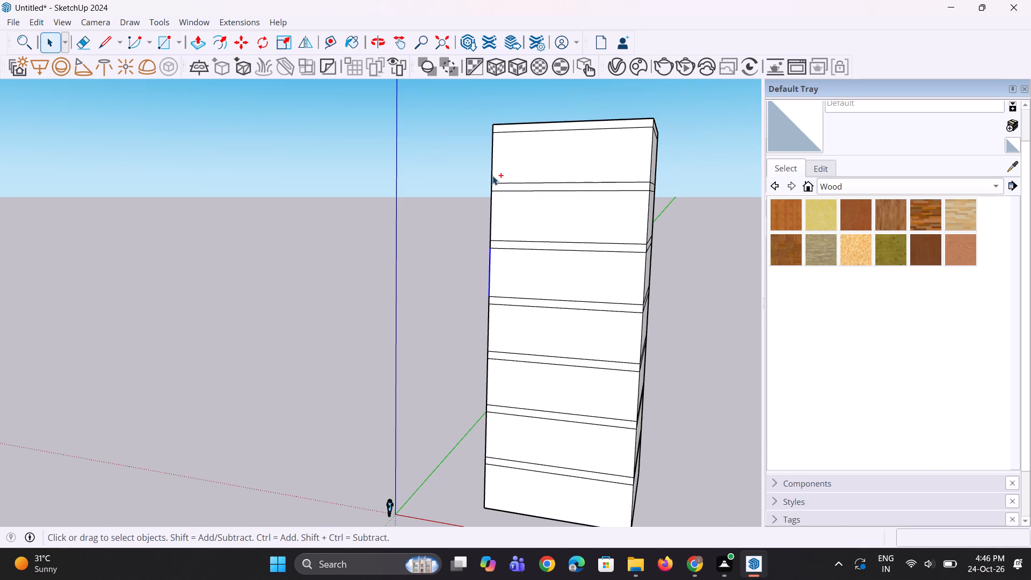
ctrl+click(492, 176)
ctrl+click(492, 207)
ctrl+click(490, 317)
scroll(527, 190, down, 3)
scroll(513, 332, up, 3)
ctrl+click(491, 347)
ctrl+click(490, 384)
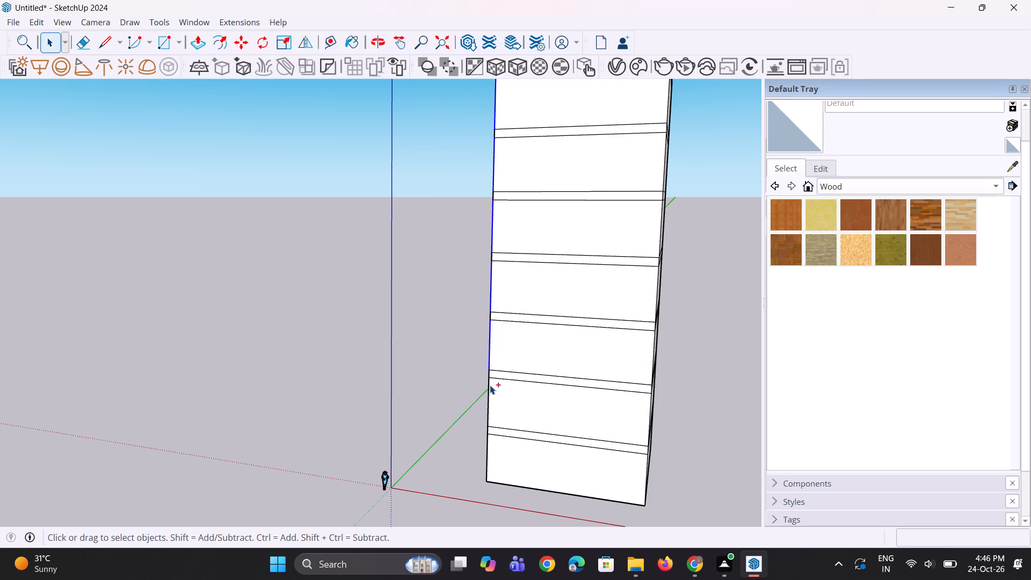
scroll(511, 233, down, 4)
scroll(487, 401, up, 3)
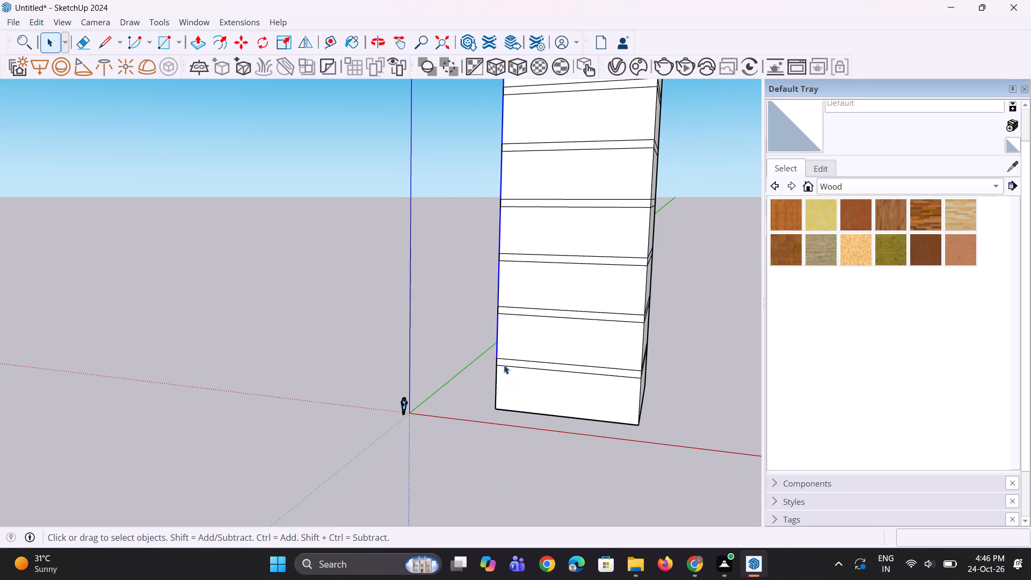
key(m)
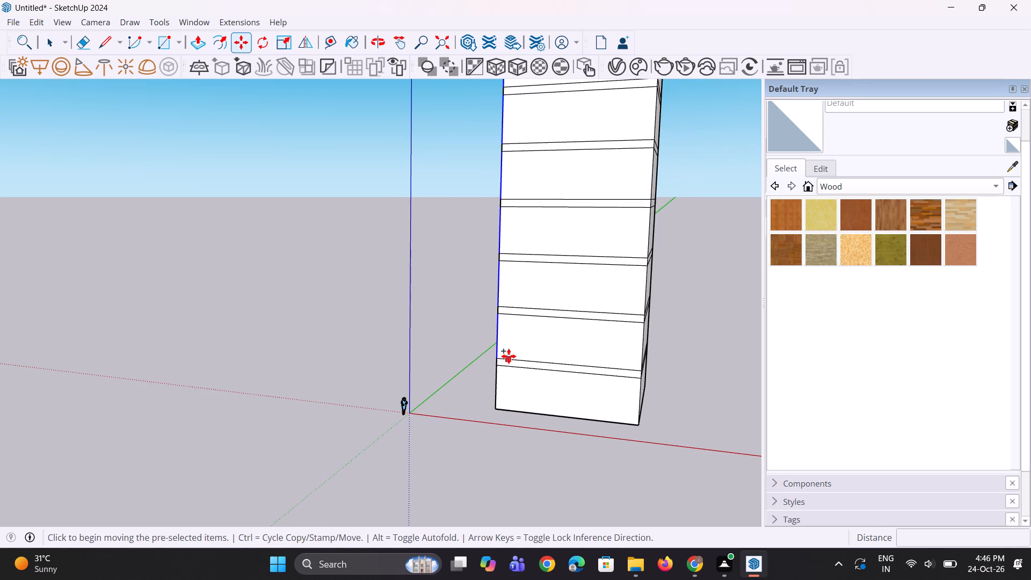
scroll(509, 356, up, 2)
click(495, 359)
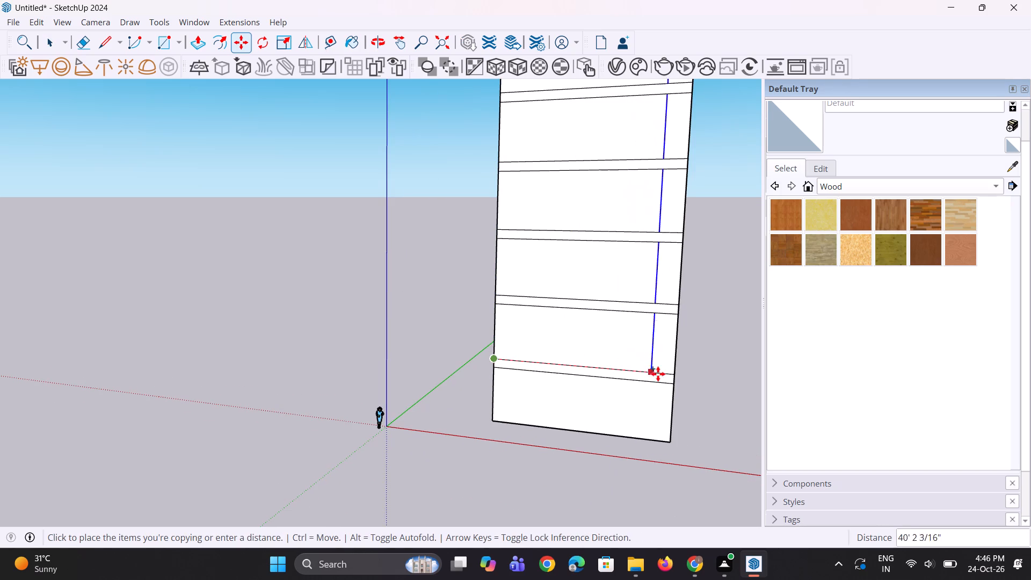
click(669, 374)
text(/3)
key(Return)
scroll(559, 418, down, 5)
middle_drag(558, 419, 579, 397)
key(space)
scroll(588, 382, up, 3)
key(space)
key(space)
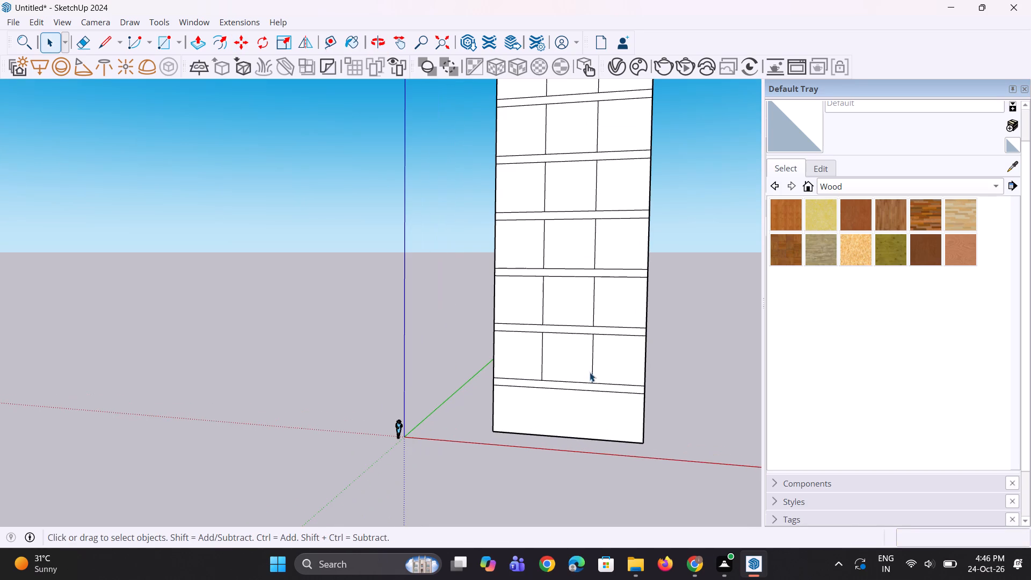
Select the right-hand vertical division lines on all six upper floors and move them 3' along the red axis toward the centre.
click(592, 370)
scroll(590, 380, up, 6)
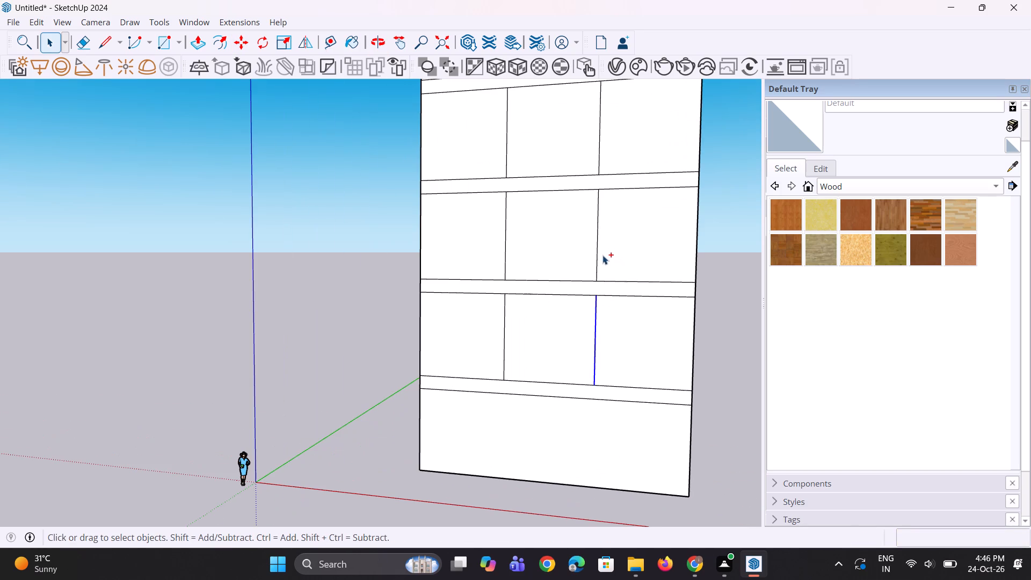
ctrl+click(598, 253)
scroll(570, 362, down, 9)
scroll(600, 243, up, 7)
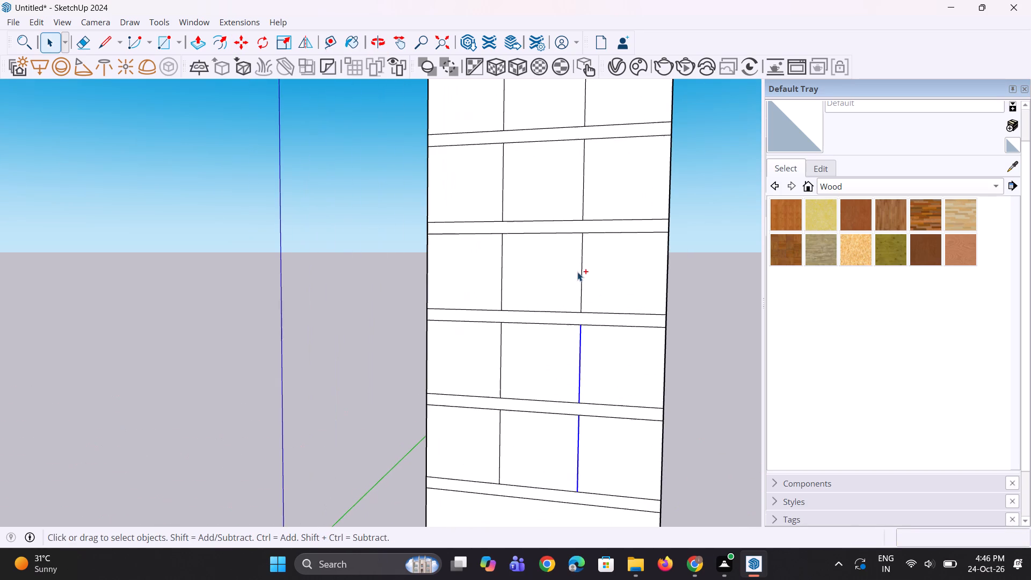
ctrl+click(580, 274)
scroll(582, 306, down, 5)
scroll(594, 234, up, 5)
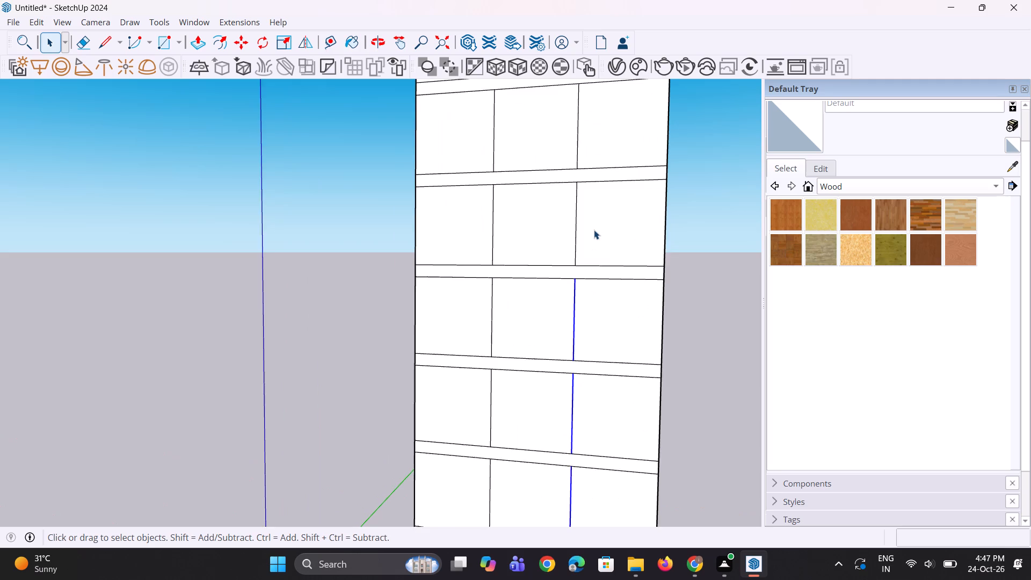
scroll(594, 230, up, 1)
ctrl+click(575, 221)
scroll(561, 325, down, 5)
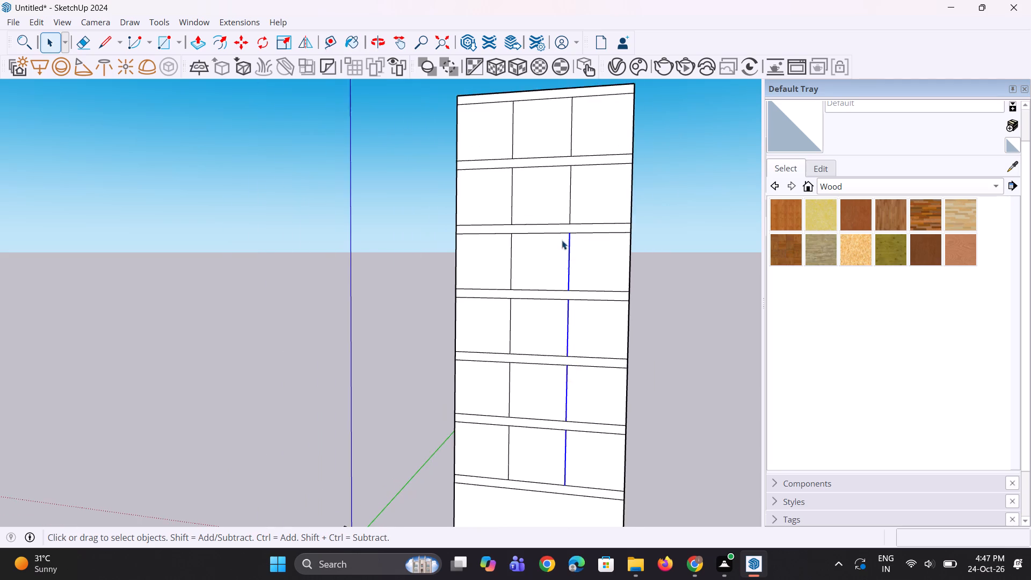
scroll(562, 232, up, 5)
scroll(558, 274, down, 8)
scroll(577, 205, up, 7)
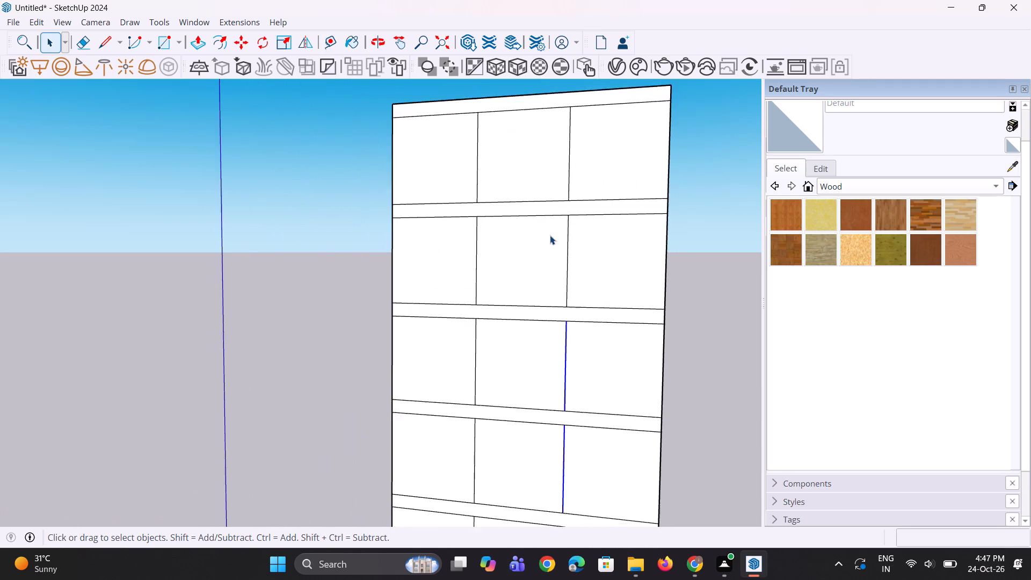
scroll(550, 235, up, 3)
ctrl+click(575, 259)
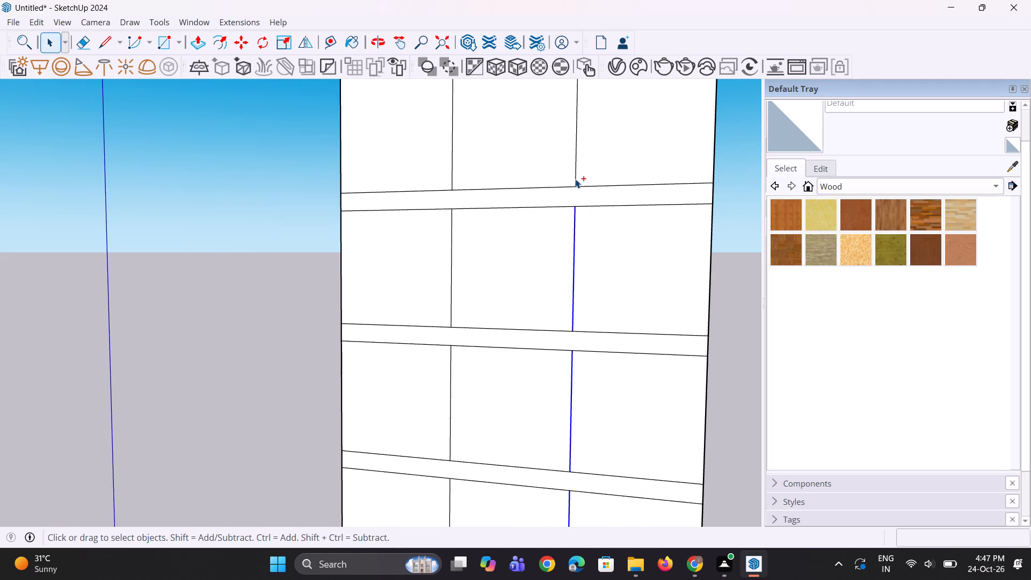
ctrl+click(575, 179)
key(m)
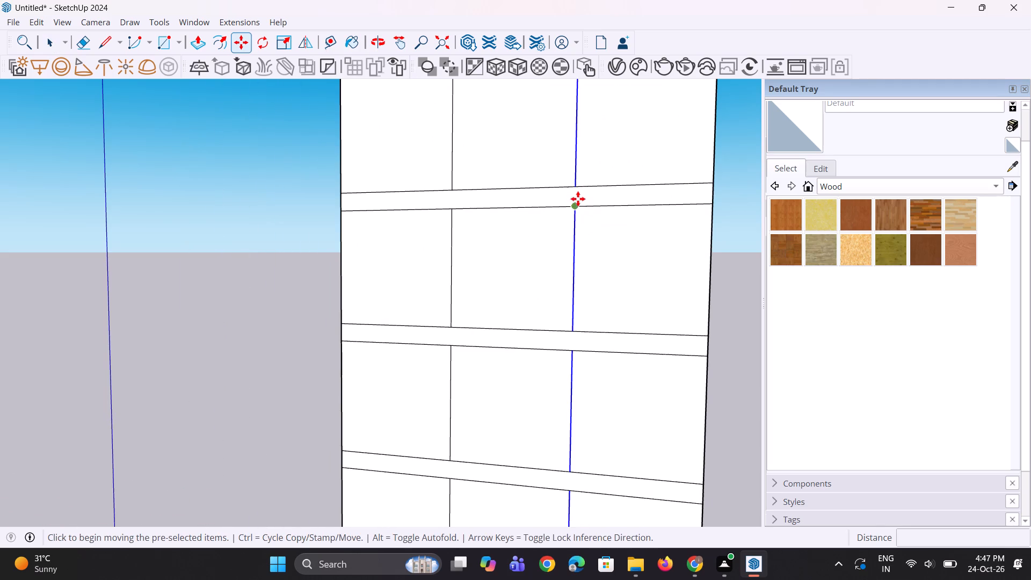
click(574, 180)
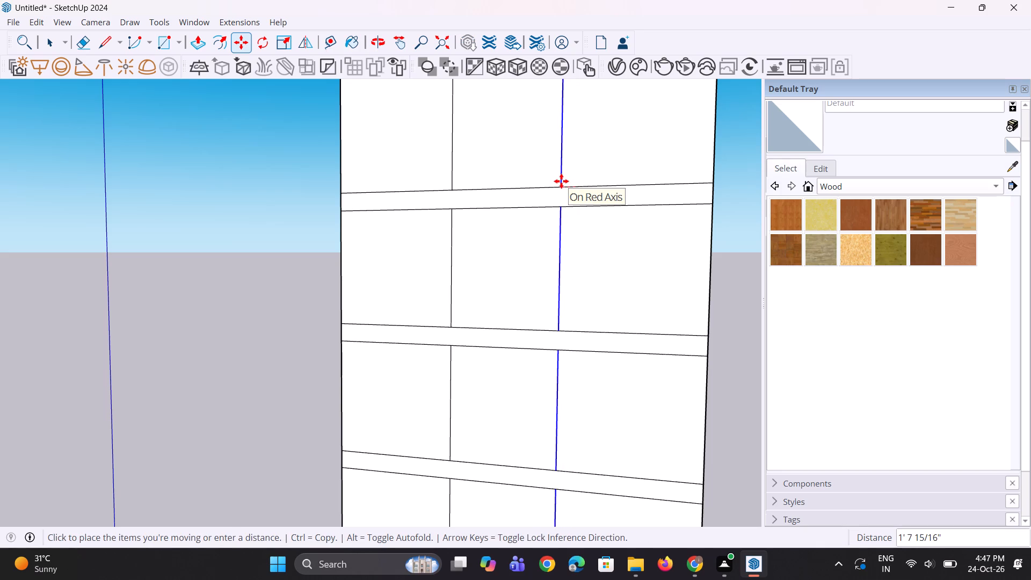
key(2)
key(BackSpace)
text(3')
key(Return)
scroll(586, 283, down, 10)
key(space)
key(space)
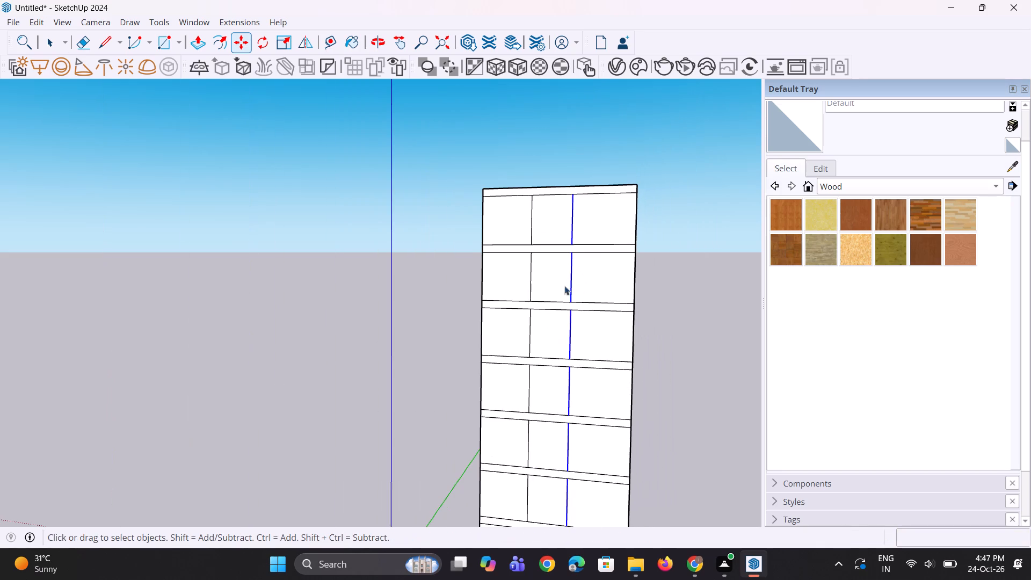
Select the left-hand vertical division lines on all six upper floors and move them 3' along the red axis toward the centre.
scroll(544, 271, up, 2)
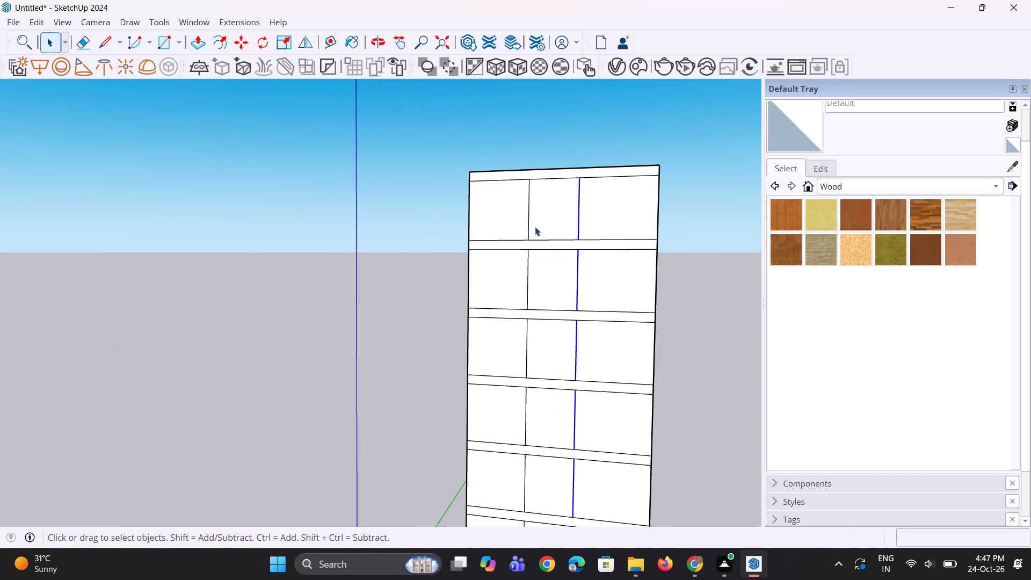
click(527, 221)
ctrl+click(528, 272)
scroll(519, 241, down, 4)
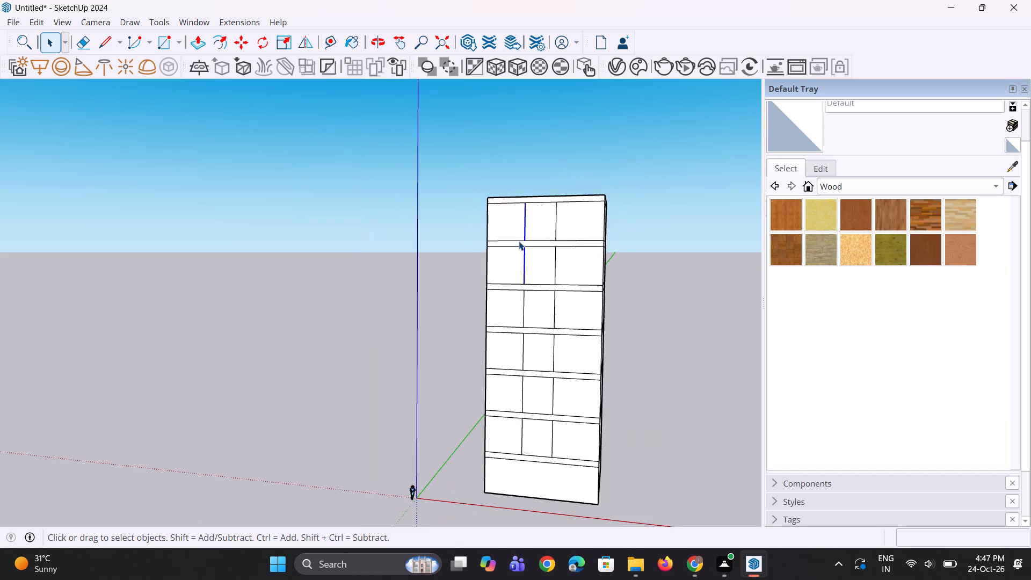
scroll(519, 241, down, 4)
scroll(518, 354, up, 7)
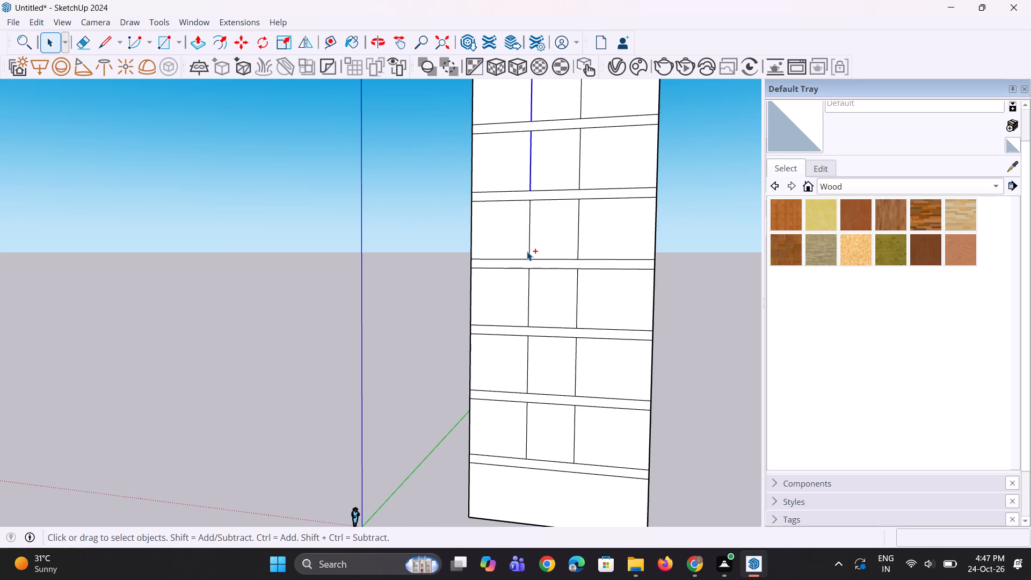
ctrl+click(530, 252)
ctrl+scroll(531, 333, up, 5)
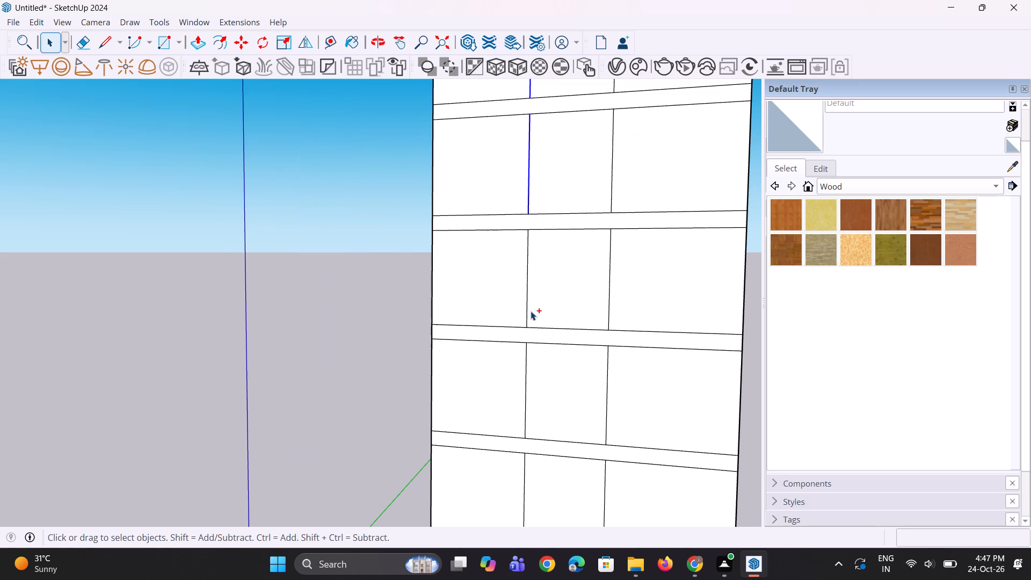
ctrl+click(527, 305)
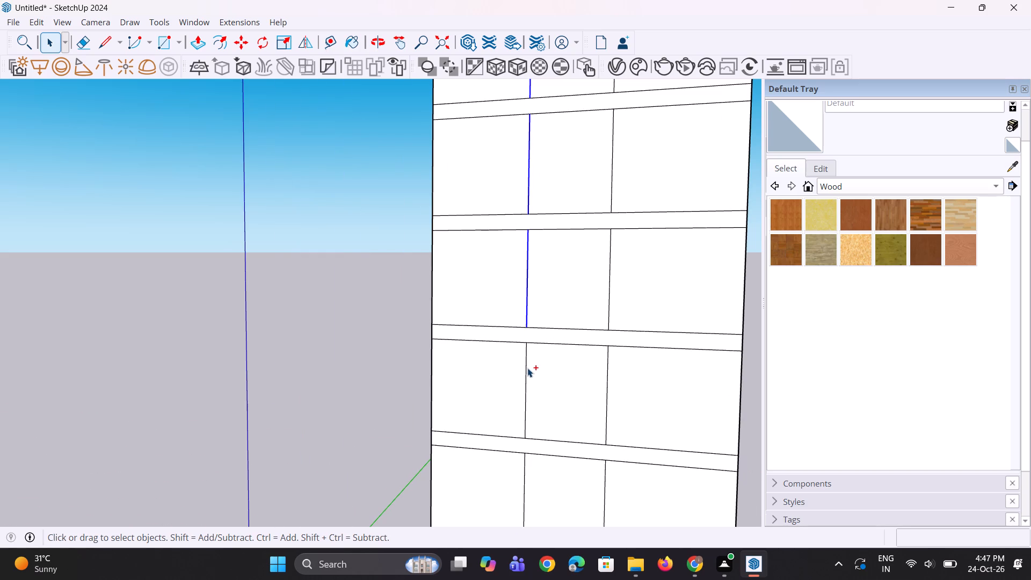
ctrl+click(526, 367)
scroll(526, 318, down, 5)
scroll(544, 423, up, 7)
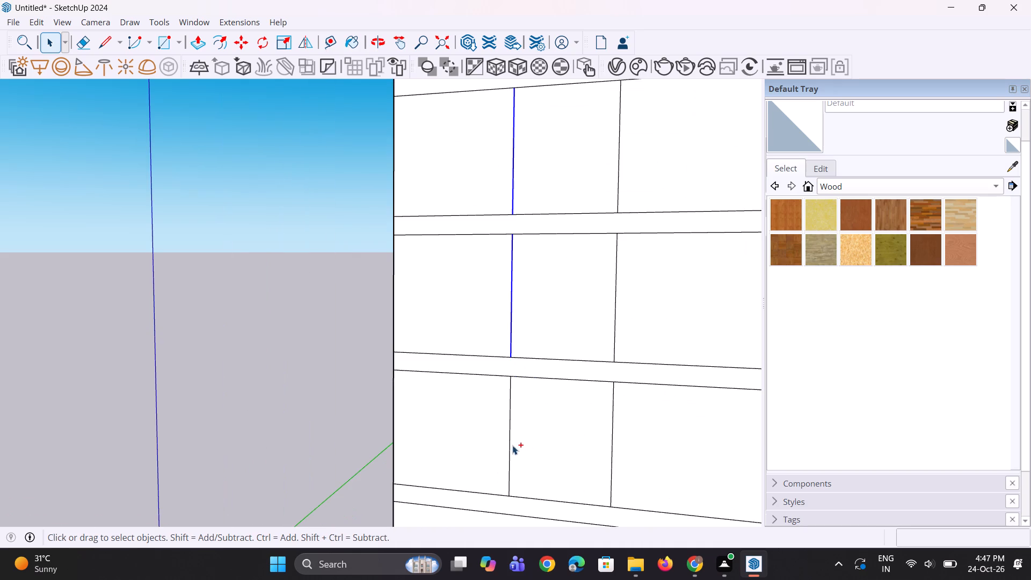
ctrl+click(510, 444)
scroll(531, 342, down, 4)
scroll(533, 455, up, 6)
key(m)
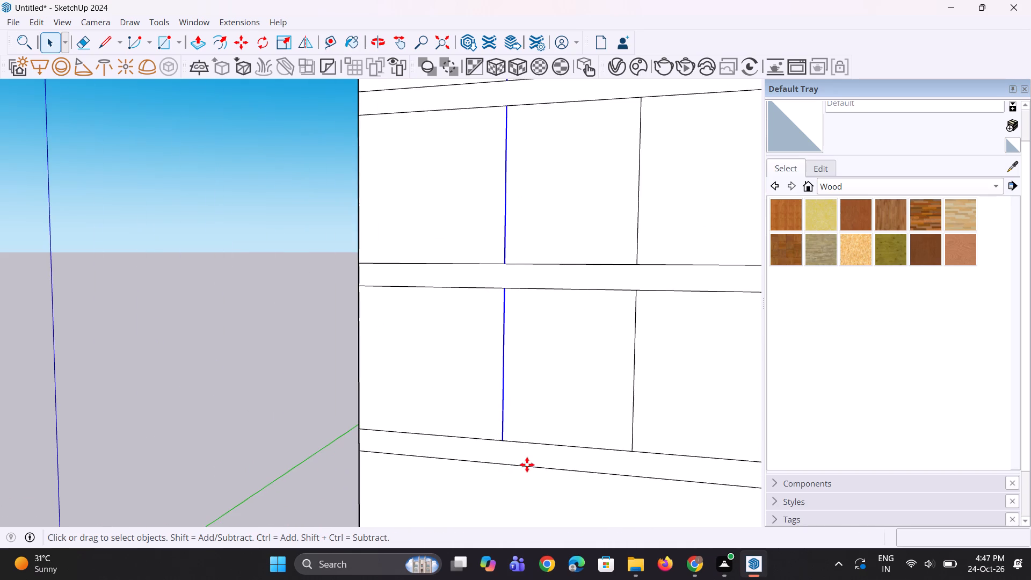
click(504, 444)
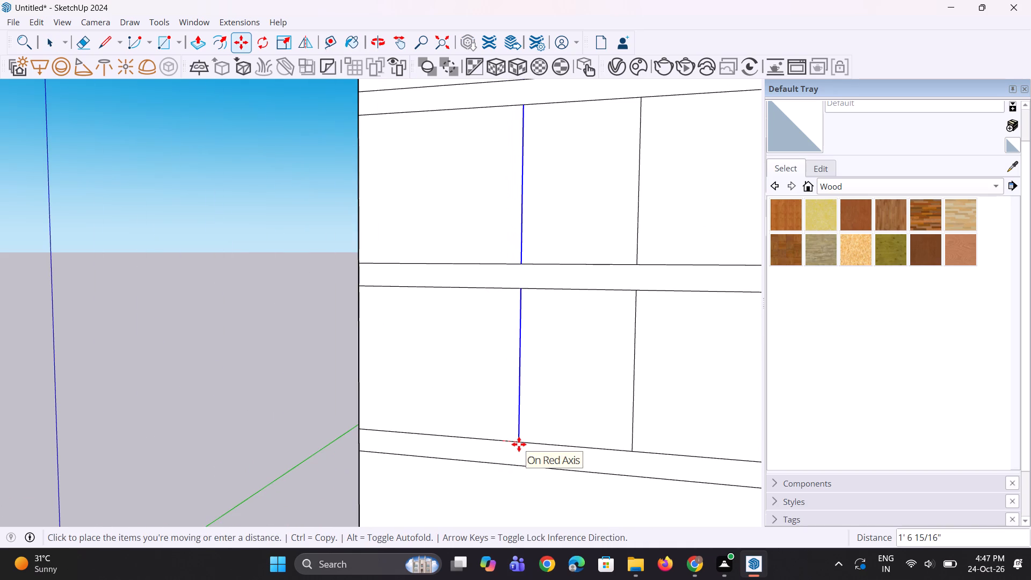
text(3')
key(Return)
scroll(519, 444, down, 12)
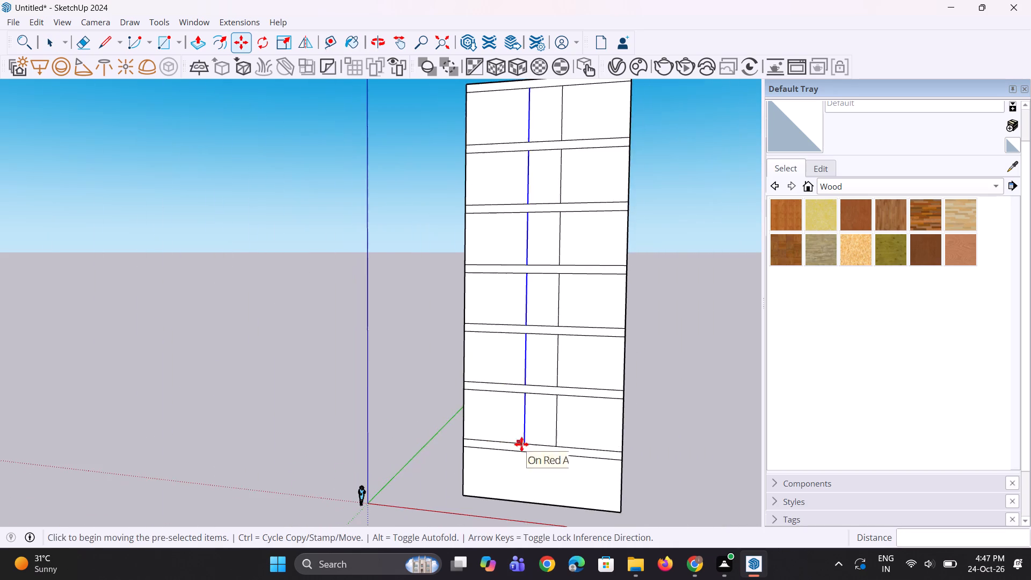
middle_drag(524, 444, 542, 451)
key(space)
key(space)
click(654, 424)
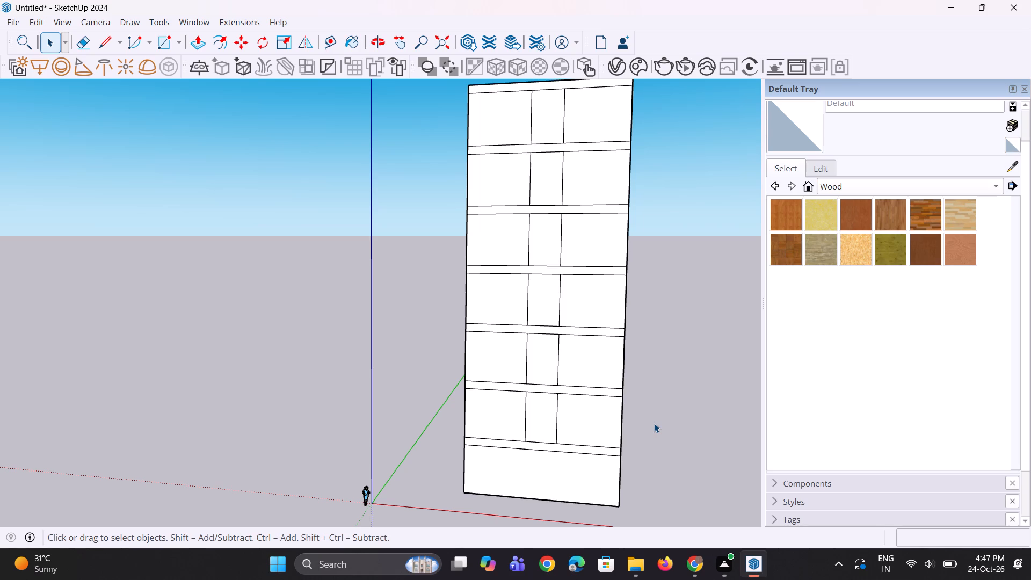
Push/Pull the left bay face of each of the six upper floors inward about 12'.
scroll(618, 439, down, 6)
middle_drag(614, 447, 590, 448)
scroll(590, 448, up, 2)
key(p)
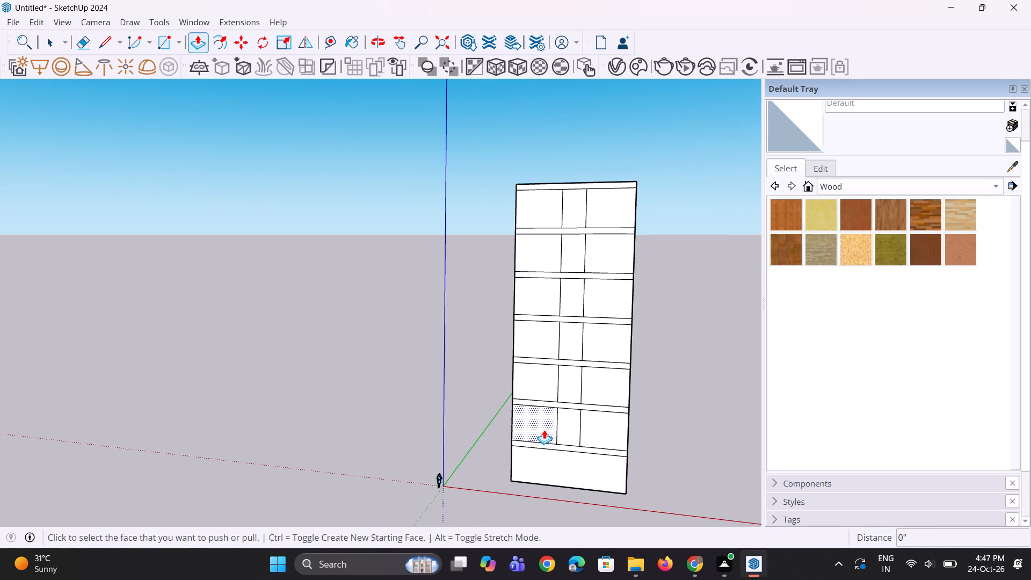
click(544, 430)
click(544, 421)
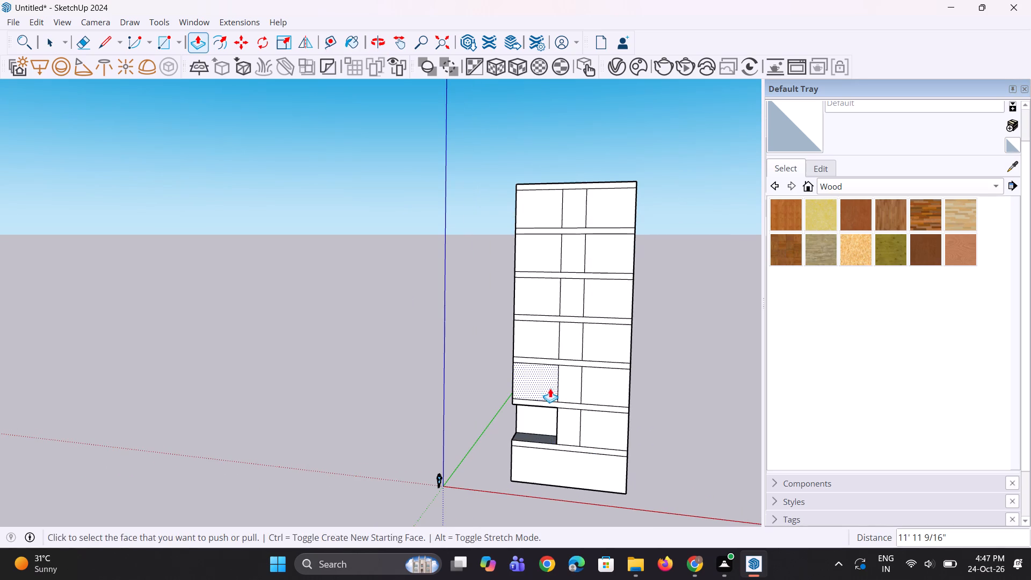
double_click(550, 387)
double_click(547, 341)
double_click(551, 310)
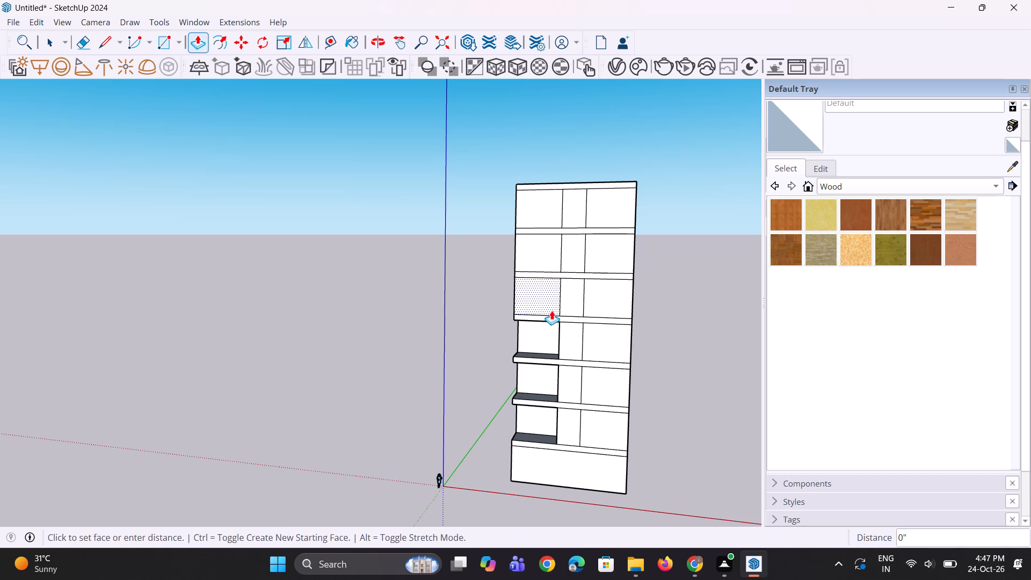
double_click(543, 262)
double_click(543, 220)
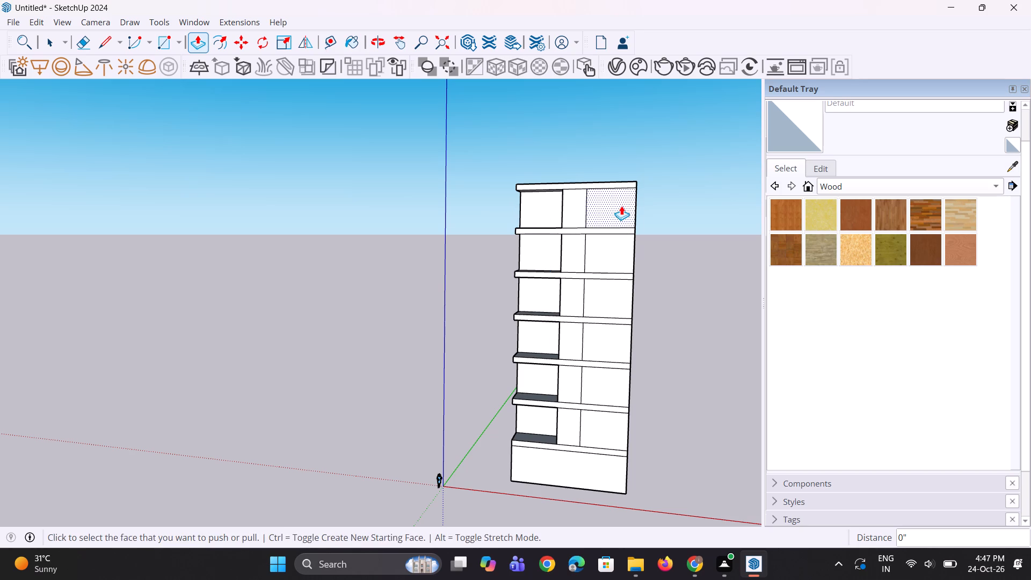
Repeat the same inward Push/Pull on the right bay face of each of the six upper floors.
double_click(622, 205)
double_click(618, 257)
double_click(612, 301)
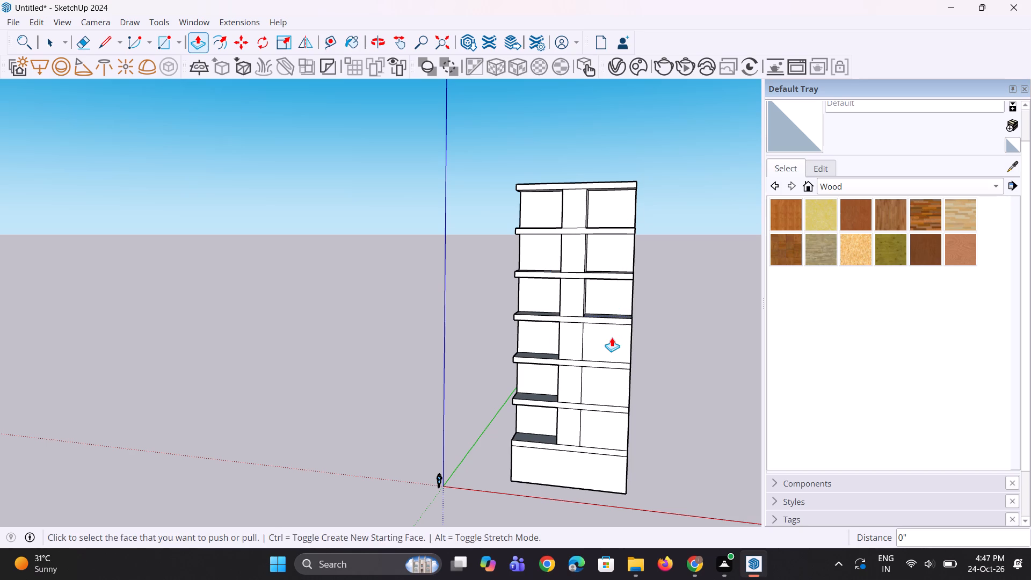
double_click(612, 343)
double_click(613, 379)
double_click(610, 428)
middle_drag(610, 428, 592, 428)
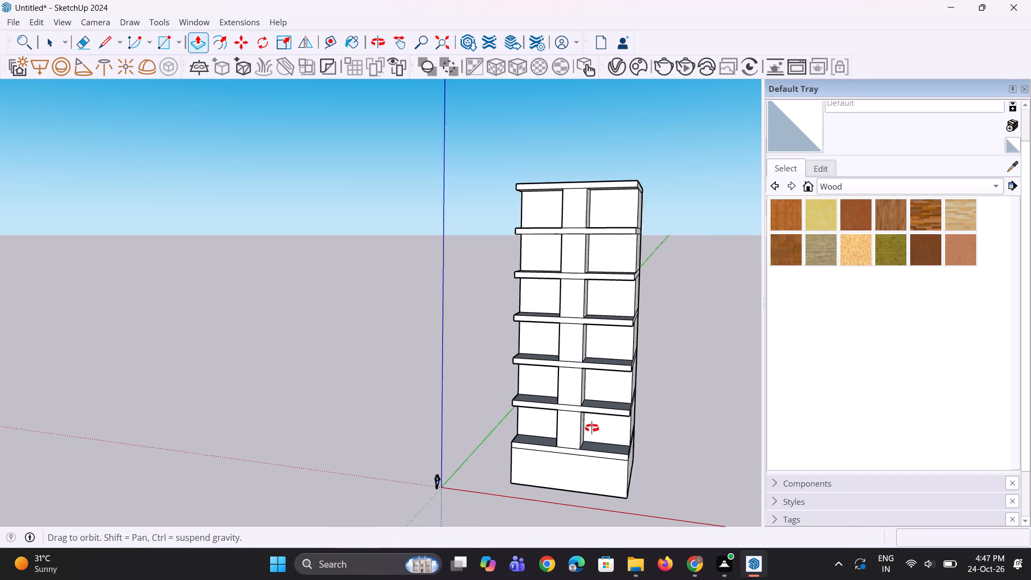
middle_drag(592, 428, 557, 436)
scroll(556, 430, down, 5)
middle_drag(556, 429, 564, 401)
key(space)
key(space)
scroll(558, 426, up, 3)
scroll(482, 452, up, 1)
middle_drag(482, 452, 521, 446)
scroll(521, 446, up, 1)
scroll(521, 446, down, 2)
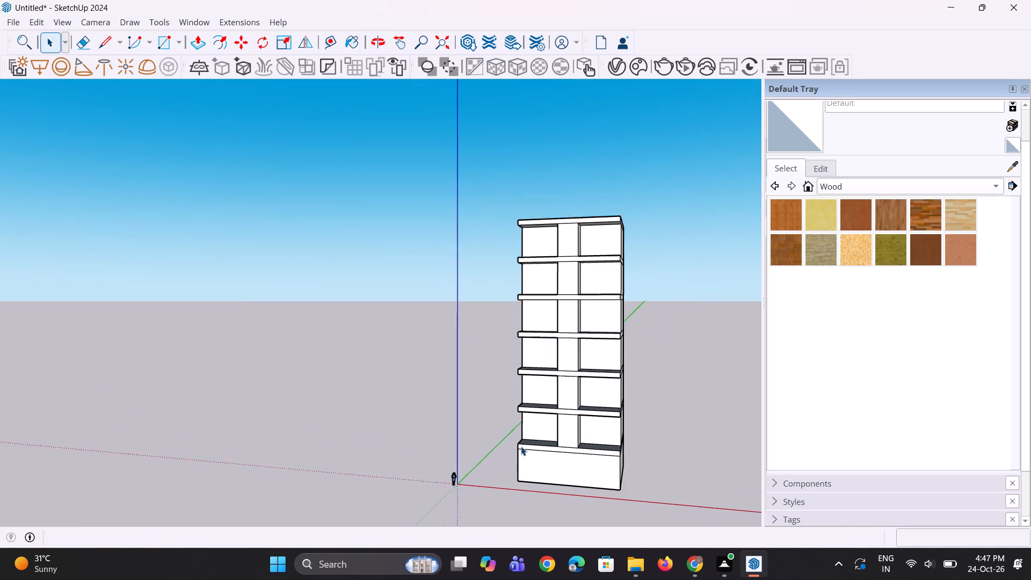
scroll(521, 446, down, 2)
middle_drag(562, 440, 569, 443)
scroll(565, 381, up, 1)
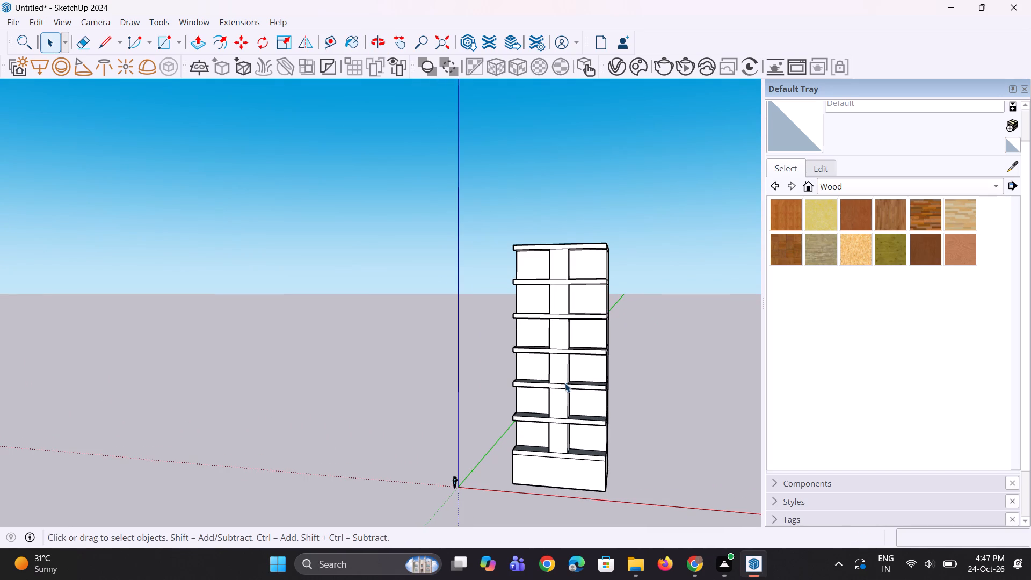
Push/Pull the front face of the ground floor block inward about 12' beneath the first projecting slab.
middle_drag(573, 469, 541, 459)
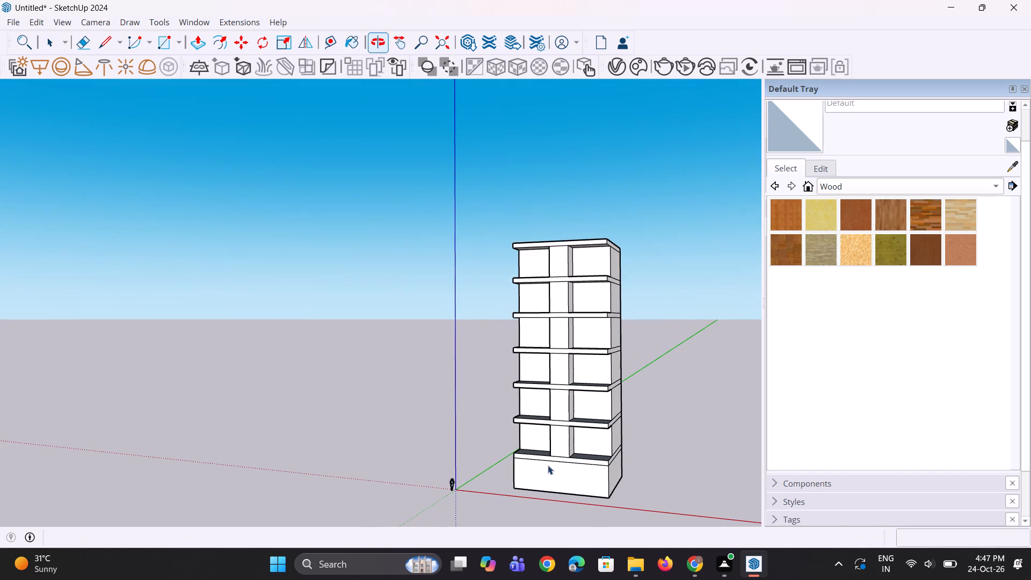
key(p)
click(591, 483)
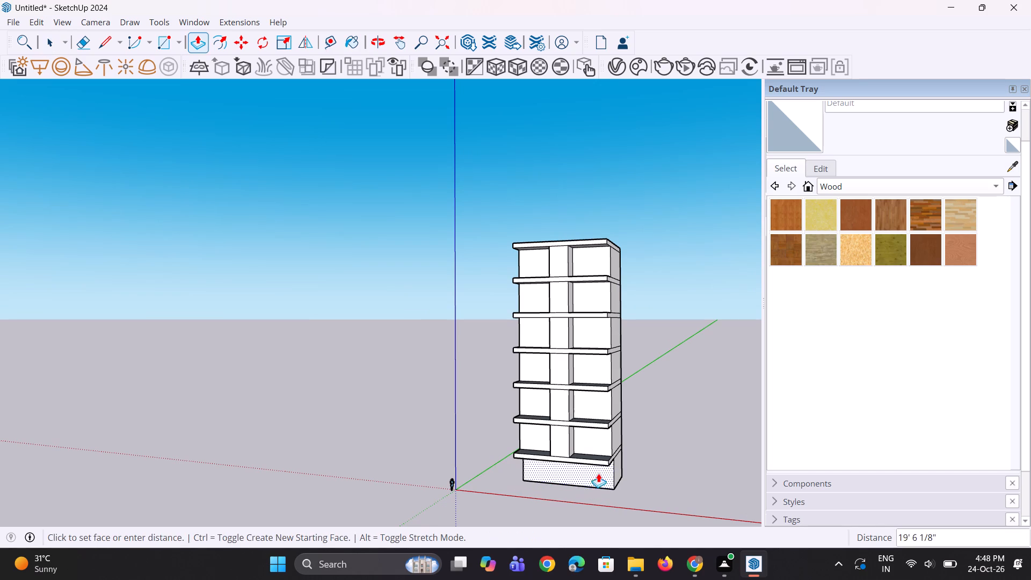
click(602, 445)
Examine the recessed bays and projecting floor slabs on the lower part of the tower's front.
middle_drag(592, 490, 601, 495)
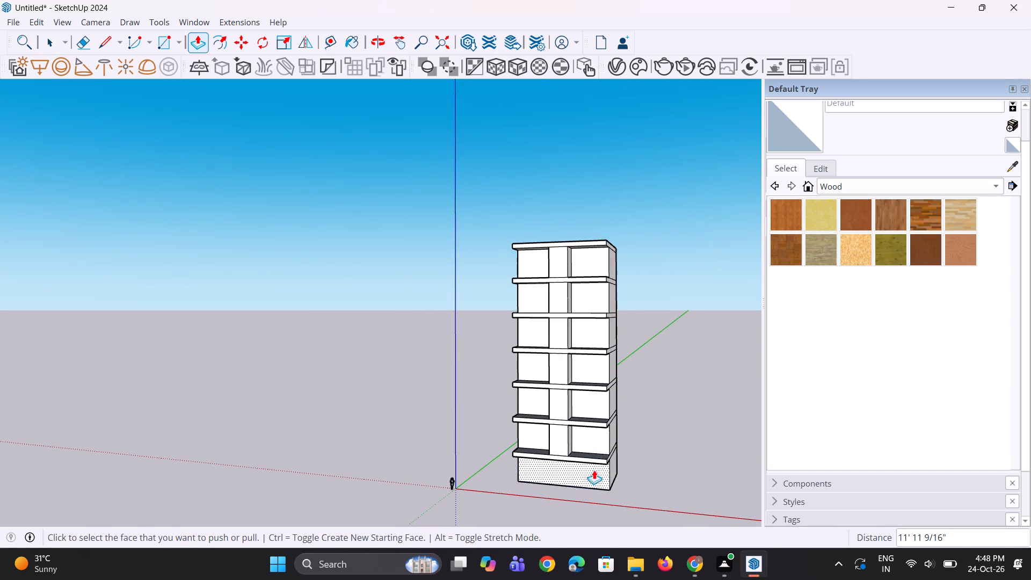
scroll(628, 450, up, 5)
middle_drag(628, 465, 600, 510)
scroll(571, 473, up, 1)
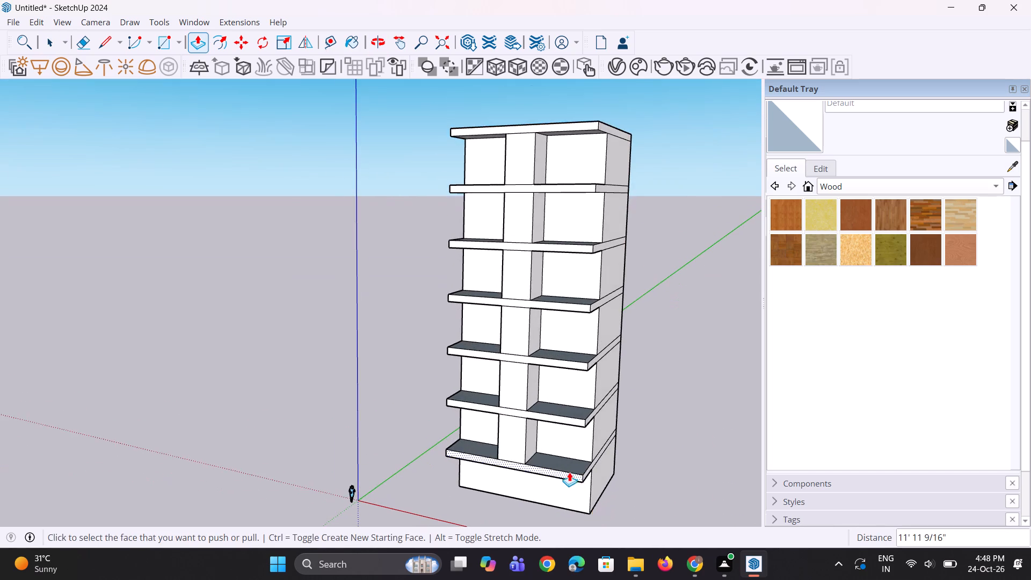
scroll(569, 472, up, 8)
key(space)
key(space)
scroll(523, 469, up, 2)
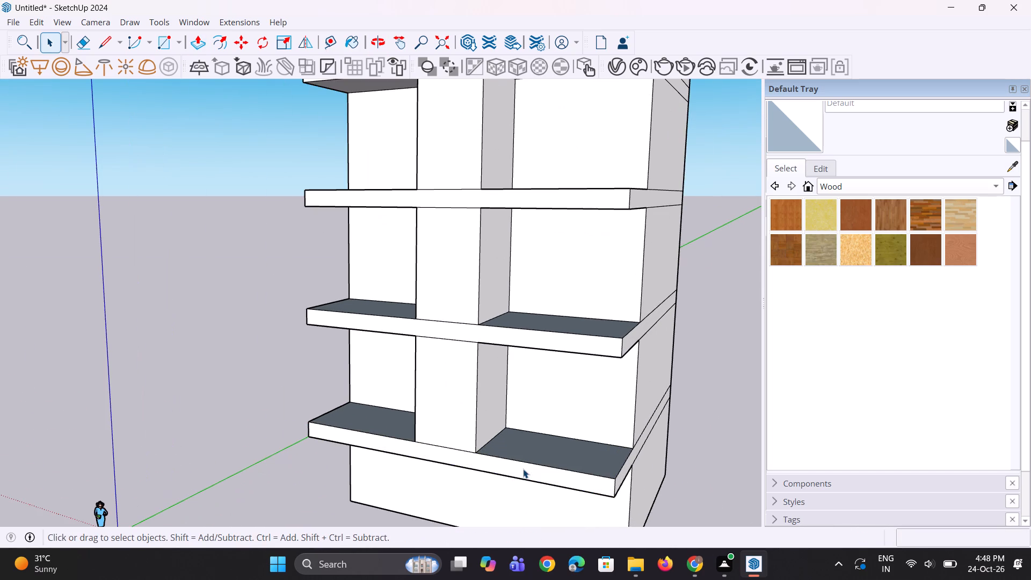
scroll(511, 444, down, 4)
middle_drag(504, 444, 513, 472)
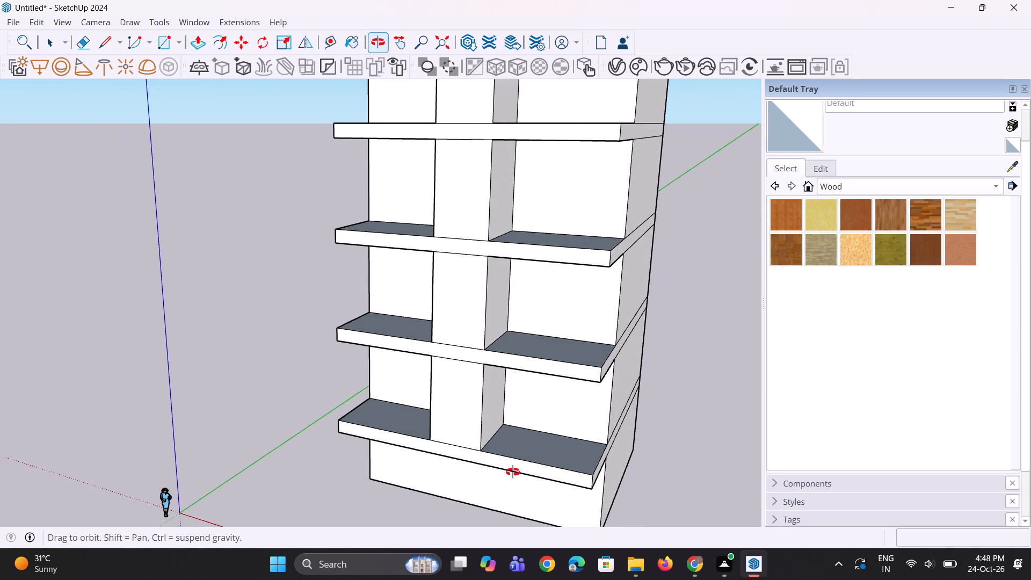
middle_drag(513, 472, 525, 463)
scroll(527, 461, up, 2)
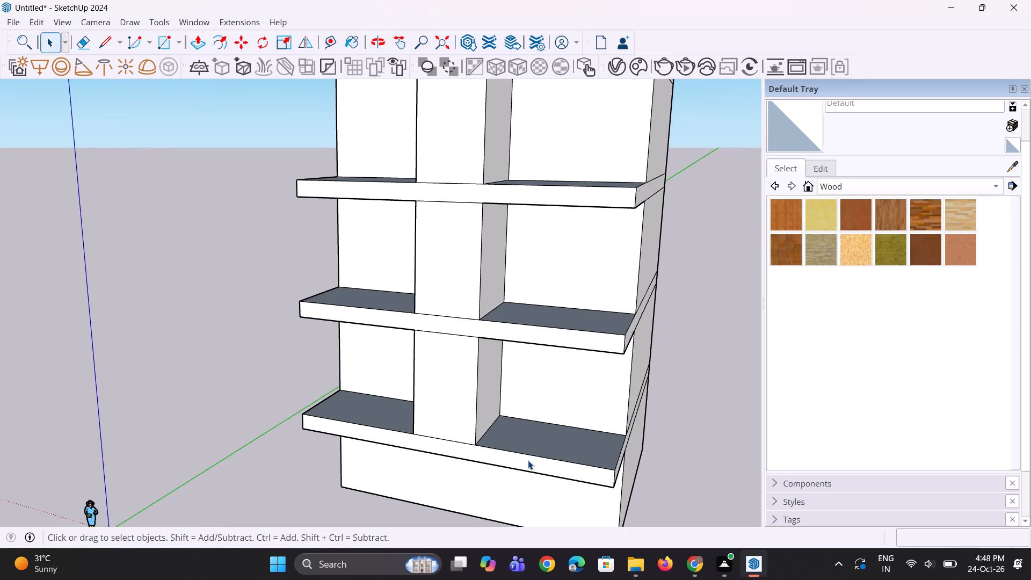
scroll(540, 450, down, 6)
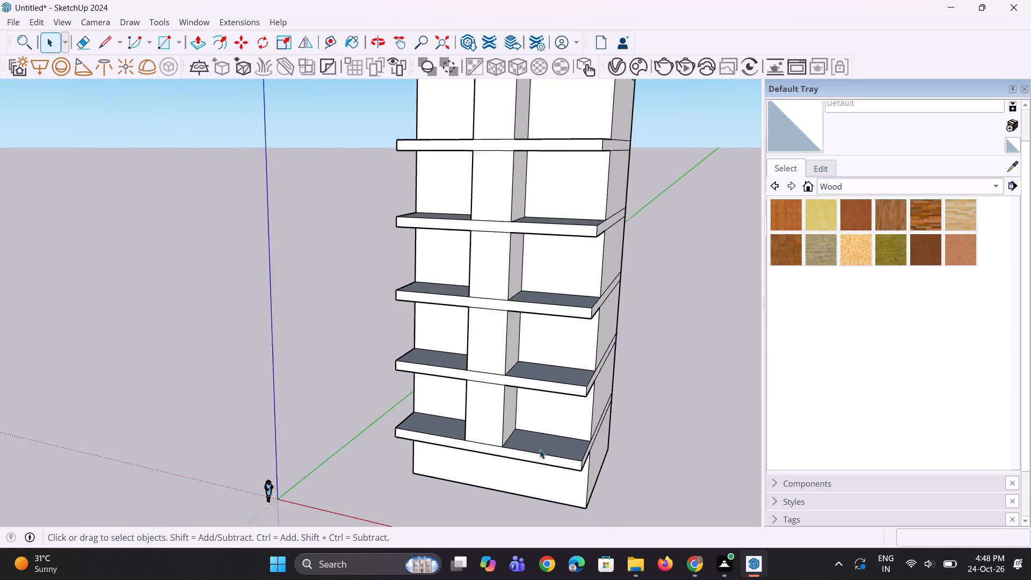
Copy the front edge of the top storey's right balcony floor 1' inward along the green axis.
scroll(540, 450, down, 7)
scroll(557, 255, up, 5)
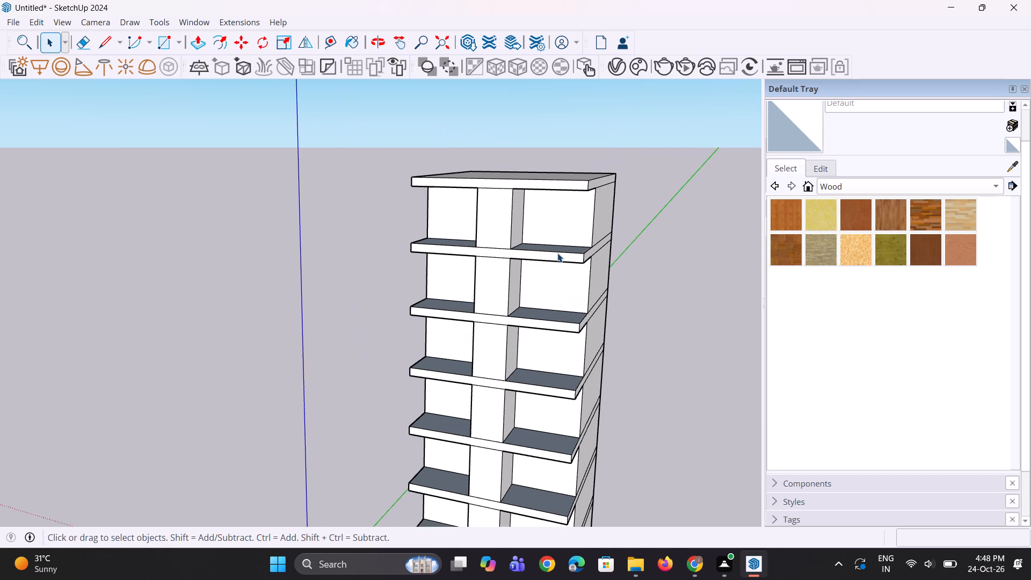
click(557, 253)
middle_drag(561, 271, 534, 352)
scroll(571, 300, up, 4)
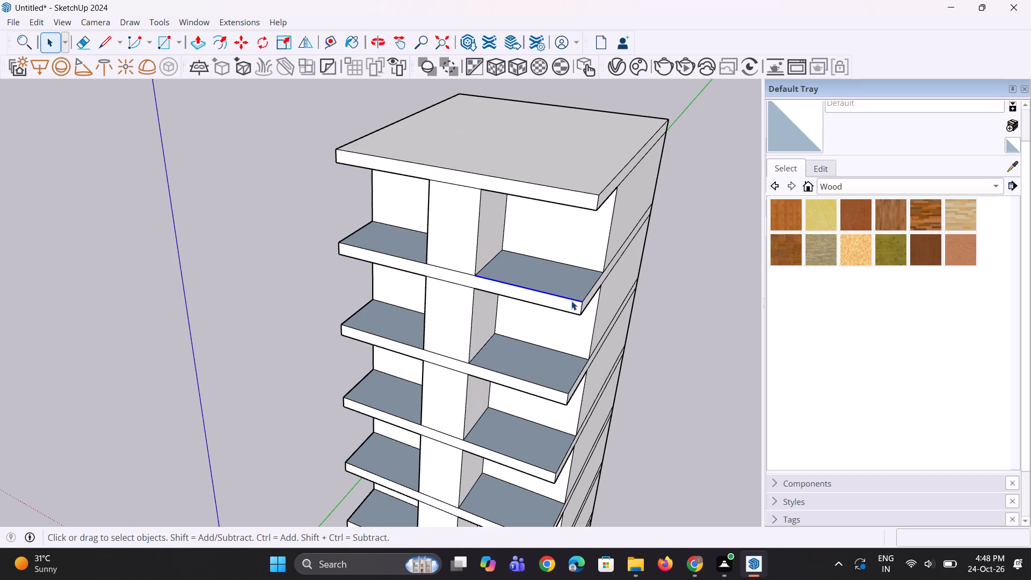
key(m)
scroll(572, 305, up, 2)
click(589, 297)
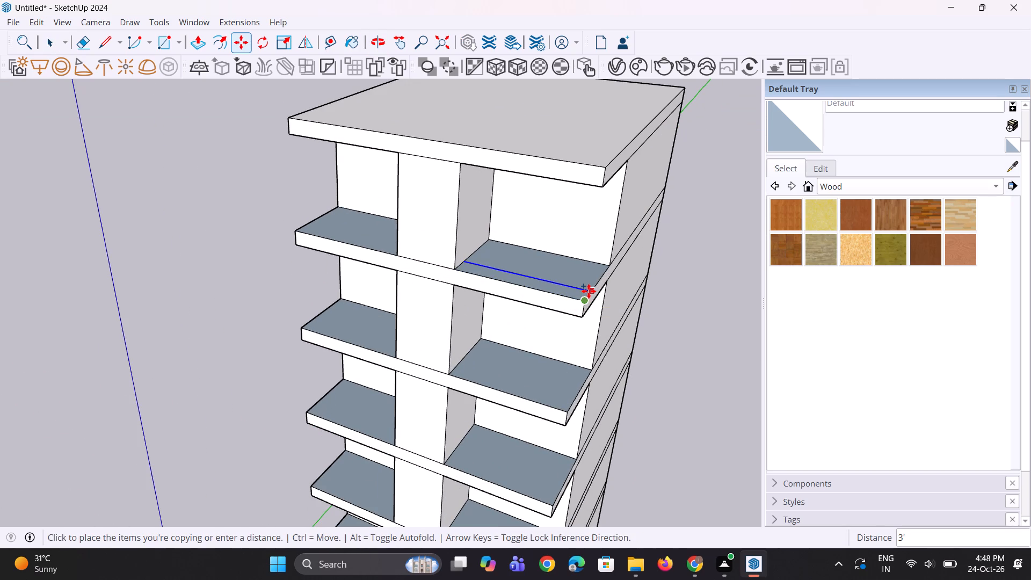
text(1')
key(Return)
middle_drag(579, 322, 572, 338)
key(space)
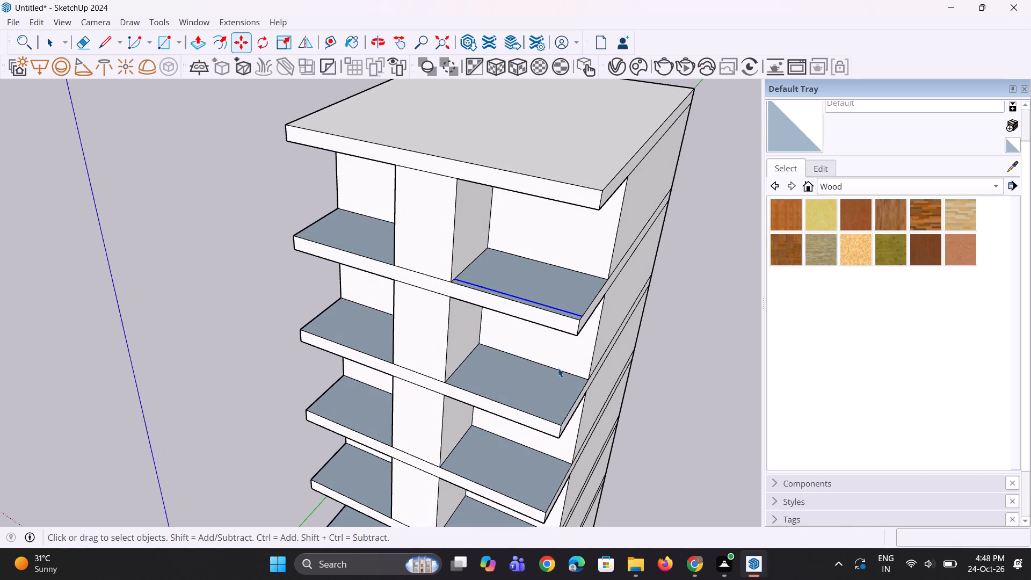
key(space)
Copy the front edge of the right balcony floor on the second storey from the top 1' inward.
click(541, 420)
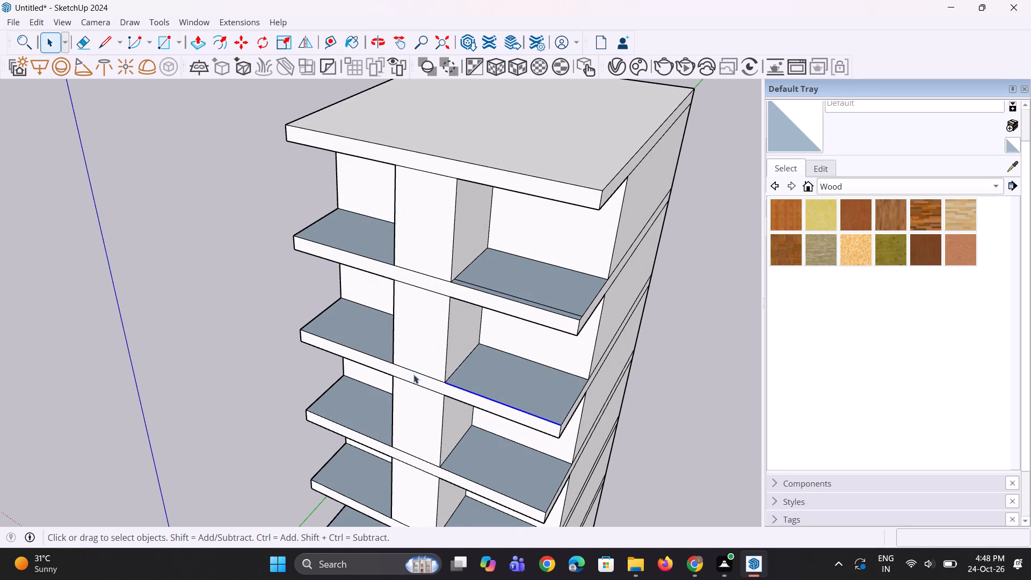
scroll(355, 340, down, 4)
scroll(520, 430, up, 7)
key(m)
scroll(464, 373, up, 3)
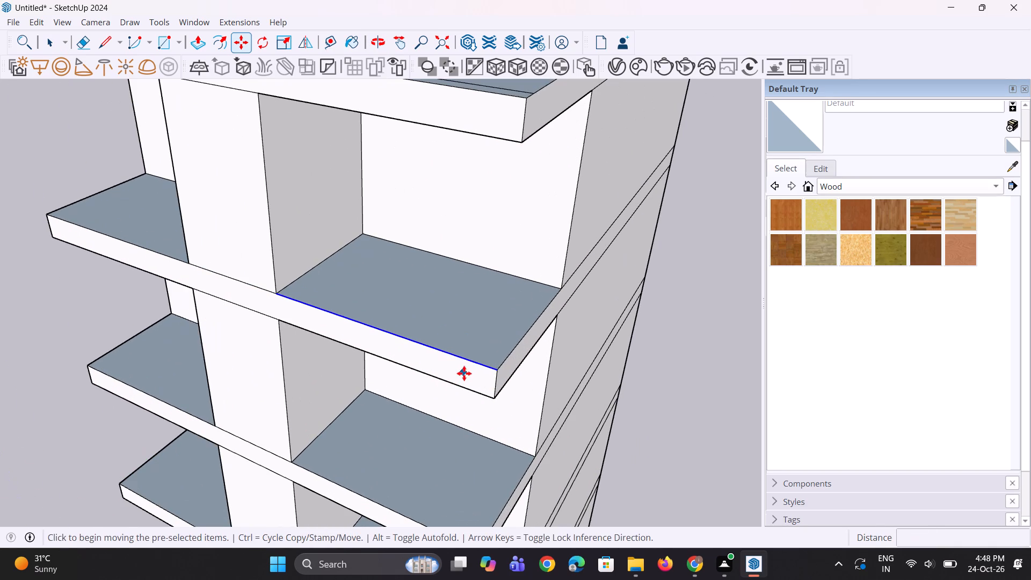
click(496, 368)
click(505, 361)
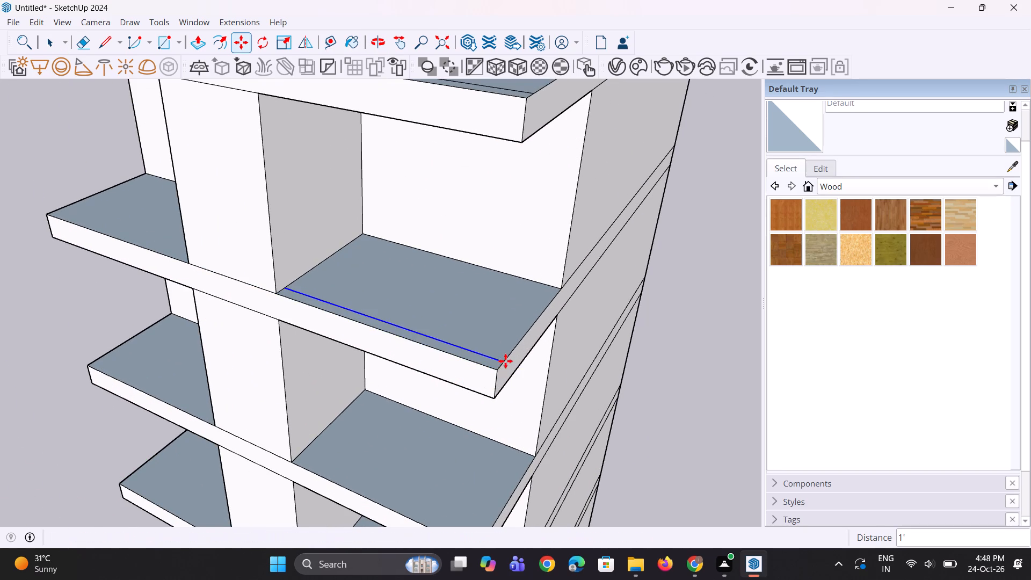
scroll(506, 351, down, 4)
key(space)
key(space)
Copy the front edge of the right balcony floor on the third storey from the top 1' inward.
scroll(473, 321, down, 4)
click(648, 349)
scroll(452, 428, up, 6)
click(453, 431)
scroll(478, 439, up, 2)
key(m)
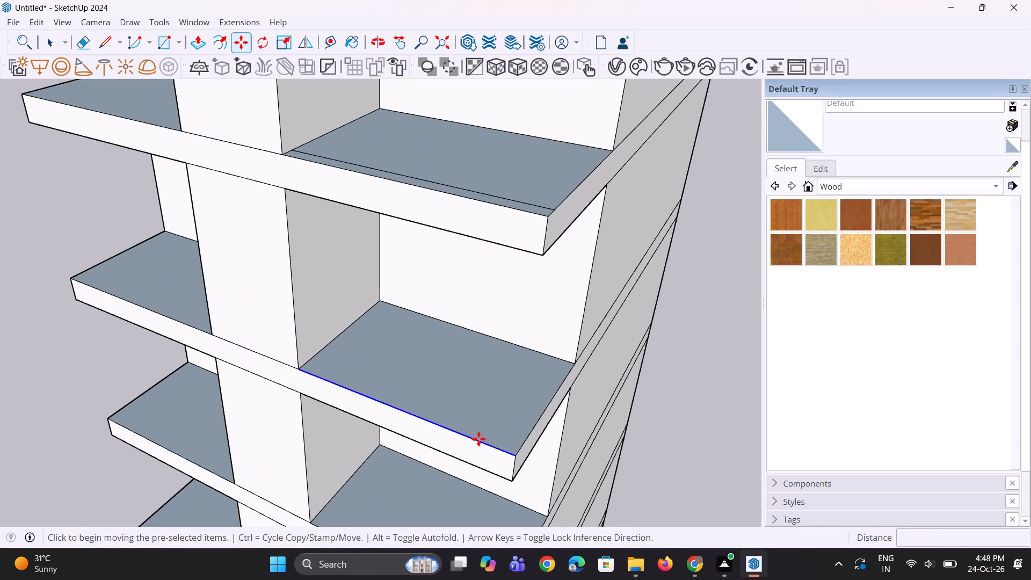
ctrl+scroll(484, 443, up, 2)
click(524, 459)
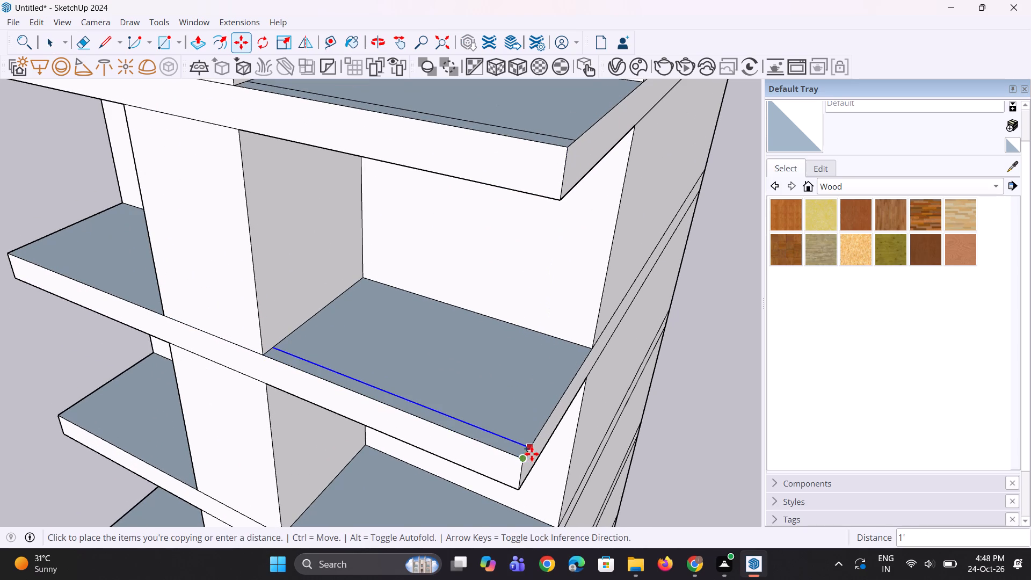
click(532, 451)
scroll(461, 420, down, 5)
key(space)
key(space)
Copy the front edge of the right balcony floor on the fourth storey from the top 1' inward.
click(701, 364)
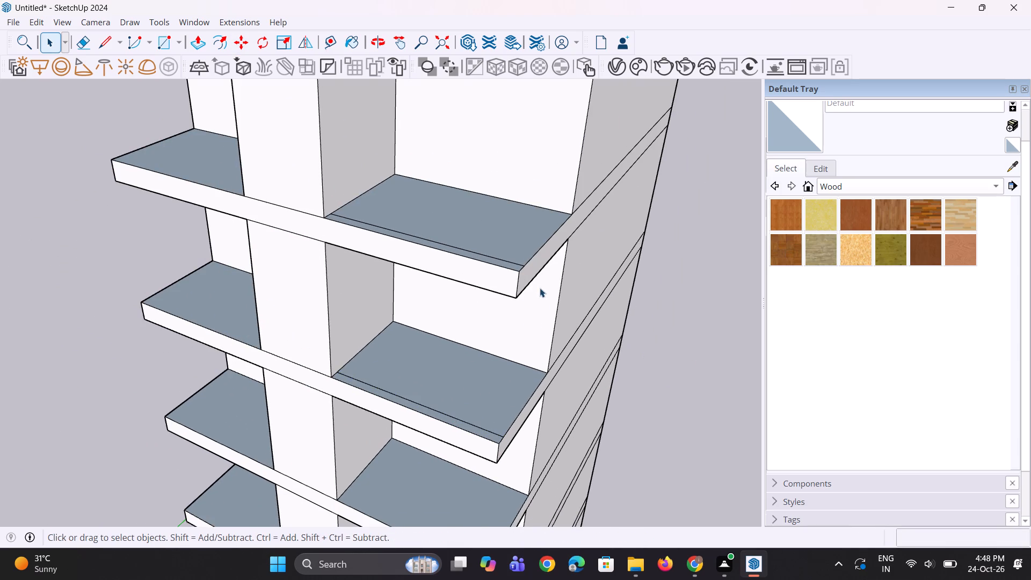
scroll(534, 281, down, 5)
scroll(534, 281, up, 1)
scroll(493, 251, down, 8)
scroll(465, 397, up, 12)
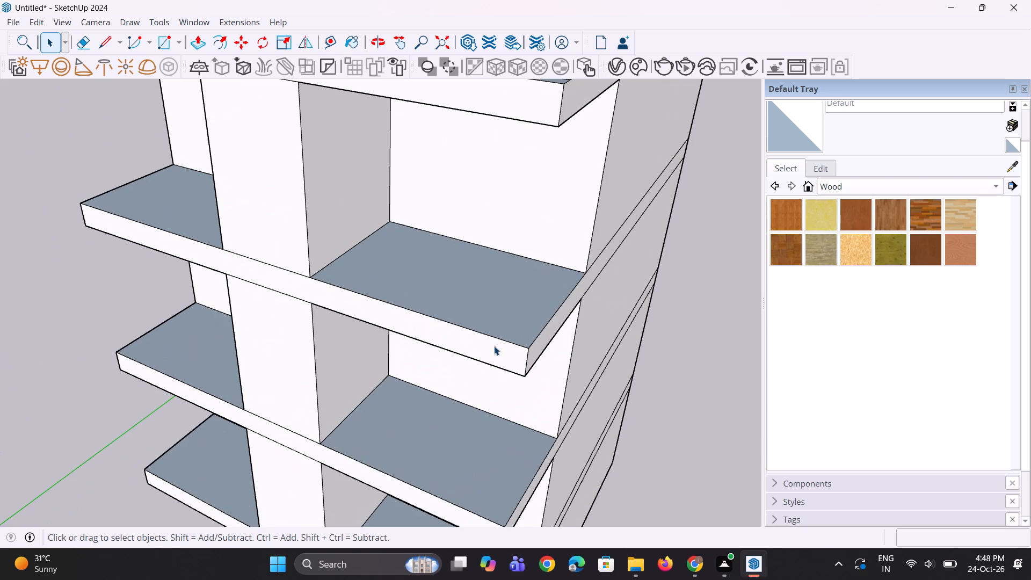
click(501, 340)
middle_drag(548, 361, 479, 387)
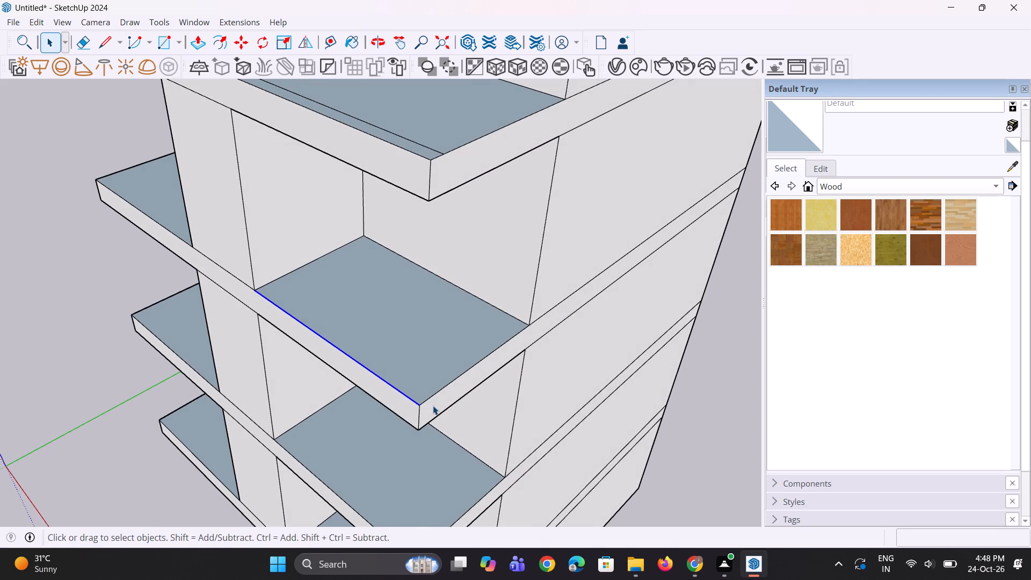
key(m)
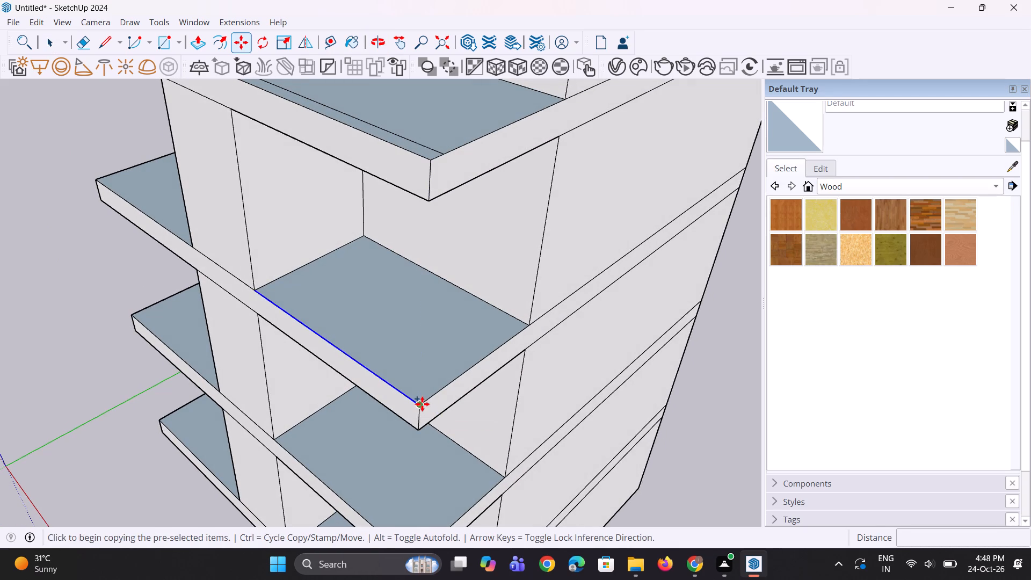
click(422, 404)
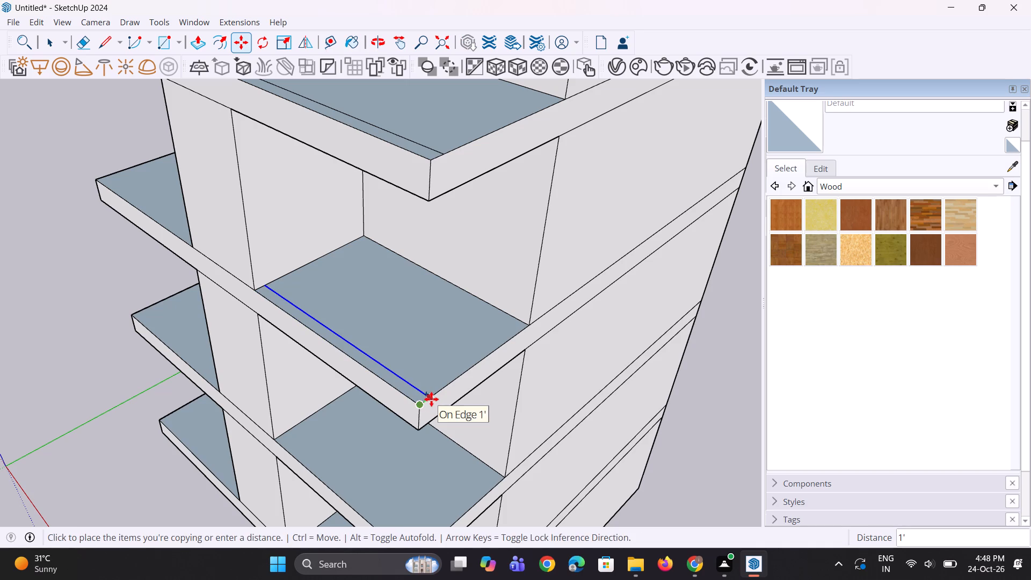
click(431, 399)
scroll(422, 296, down, 4)
key(space)
key(space)
key(space)
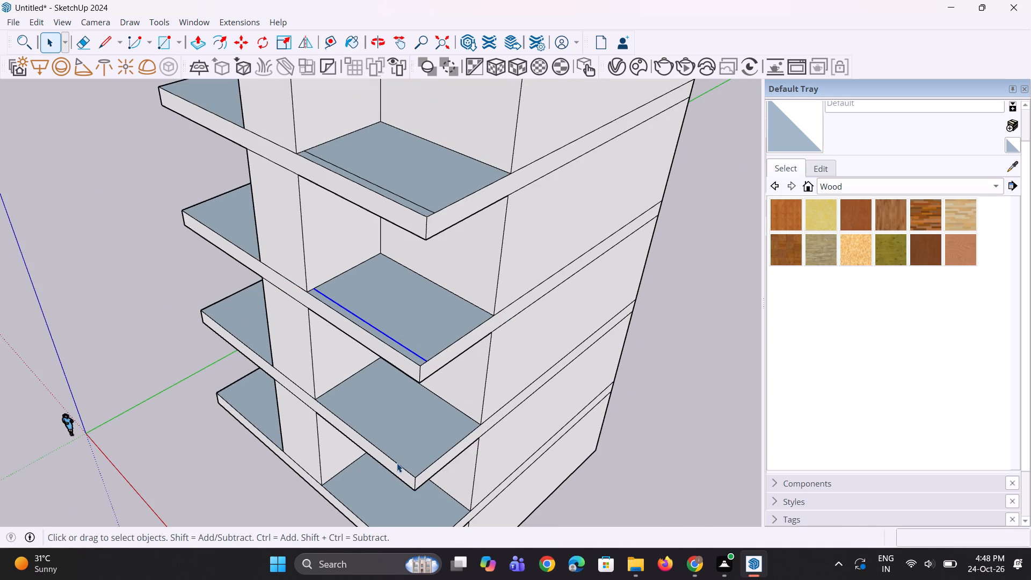
Copy the front edge of the right balcony floor on the fifth storey from the top 1' inward.
click(397, 463)
scroll(404, 475, up, 1)
key(m)
ctrl+scroll(410, 480, up, 2)
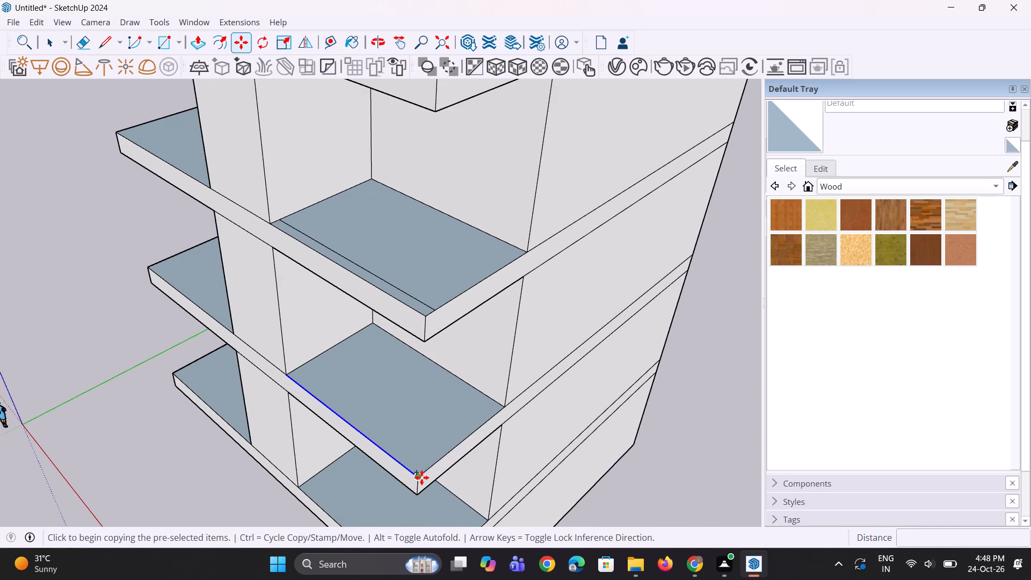
click(420, 477)
click(429, 470)
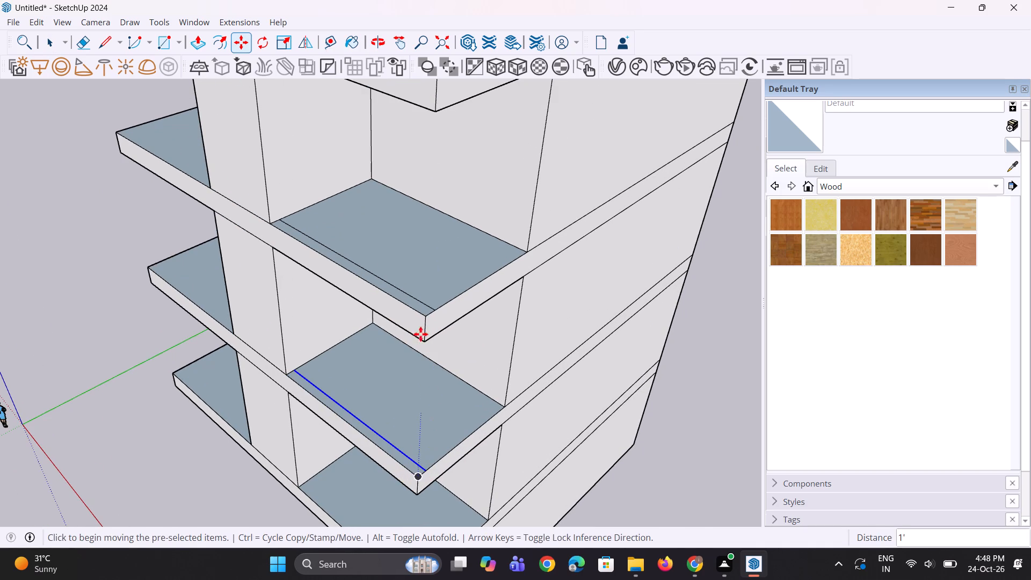
Copy the front edge of the lowest right balcony floor 1' inward along the green axis.
scroll(416, 323, down, 19)
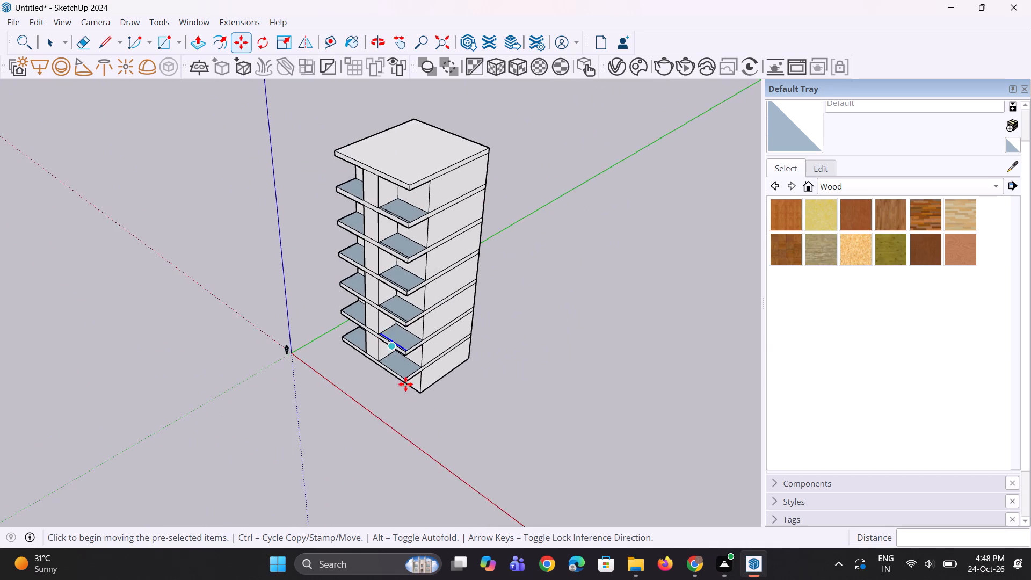
middle_drag(405, 384, 381, 355)
scroll(386, 358, up, 7)
key(b)
scroll(390, 385, up, 4)
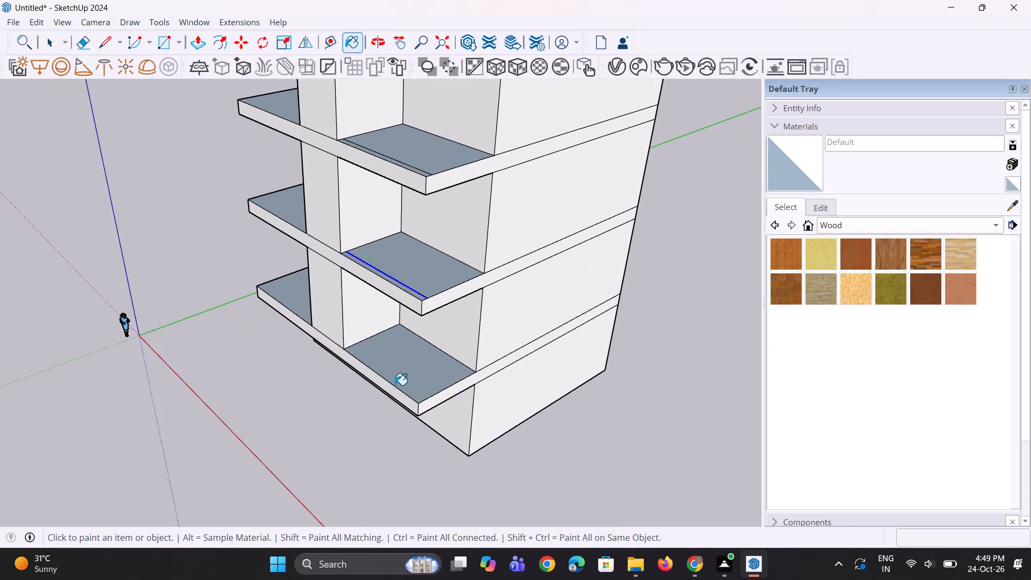
key(space)
key(space)
click(400, 393)
scroll(404, 395, up, 3)
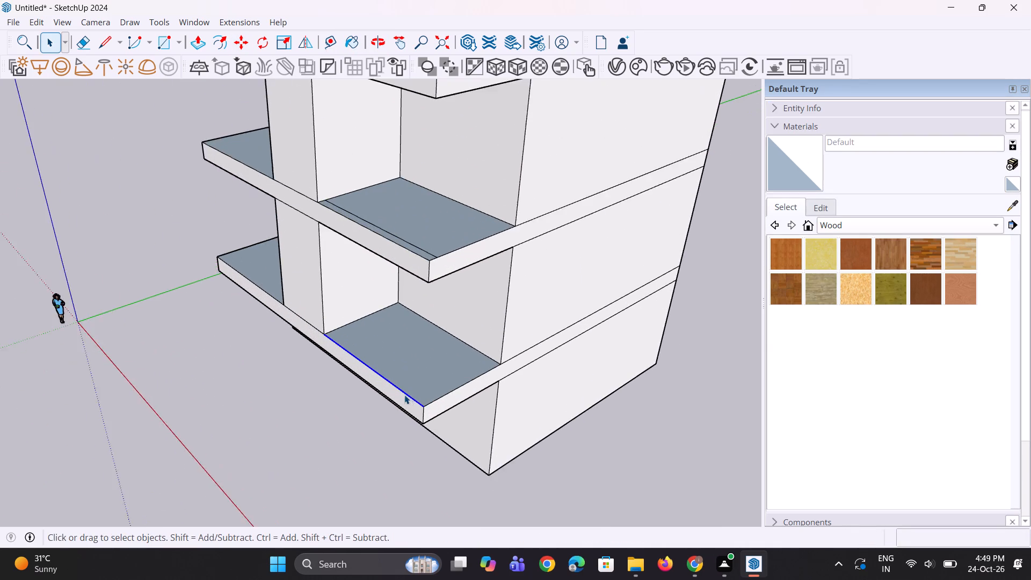
scroll(404, 395, up, 2)
key(m)
scroll(437, 400, up, 3)
click(422, 409)
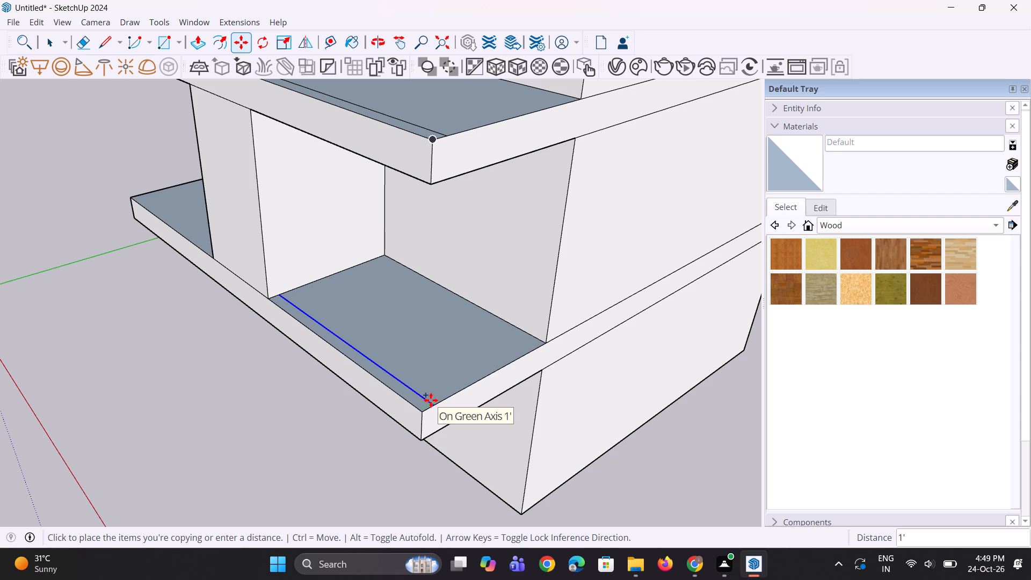
click(431, 400)
key(space)
key(space)
Copy the front edge of the lowest left balcony floor a short distance inward along the slab's side edge.
scroll(412, 433, down, 5)
middle_drag(190, 397, 429, 440)
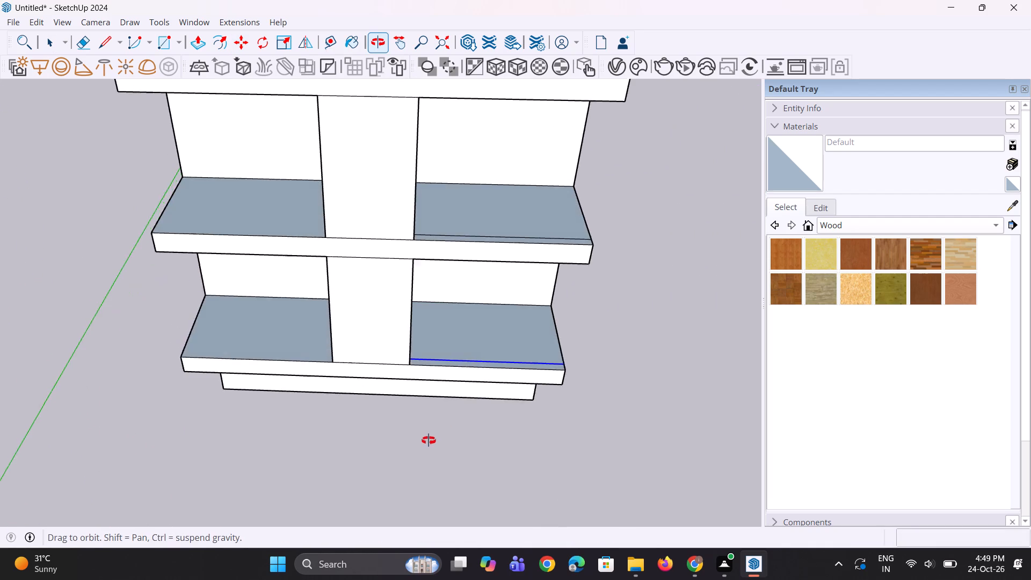
middle_drag(429, 440, 572, 389)
scroll(399, 382, up, 5)
click(322, 351)
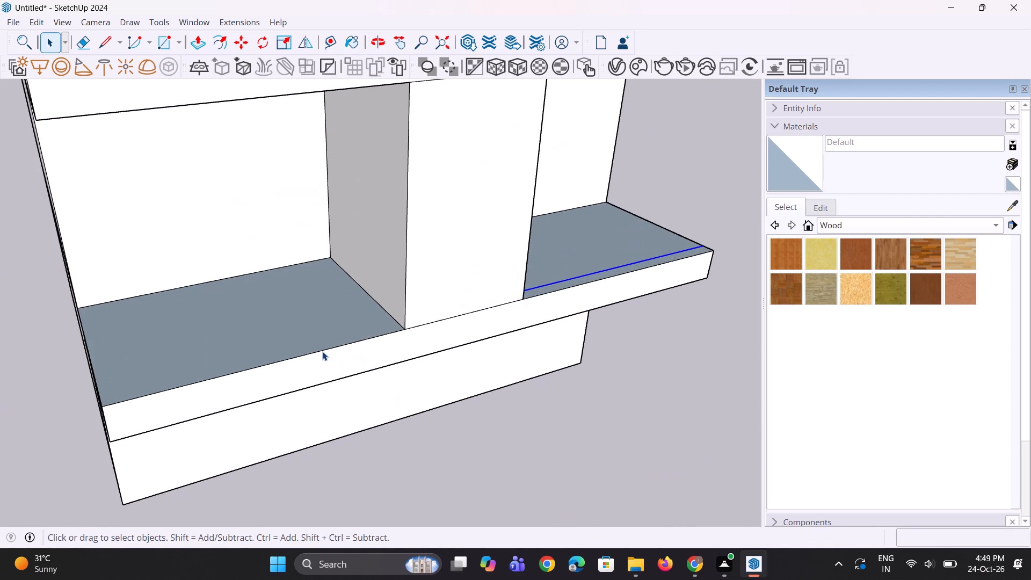
scroll(368, 334, down, 9)
middle_drag(306, 380, 369, 460)
scroll(369, 460, up, 1)
scroll(288, 414, up, 3)
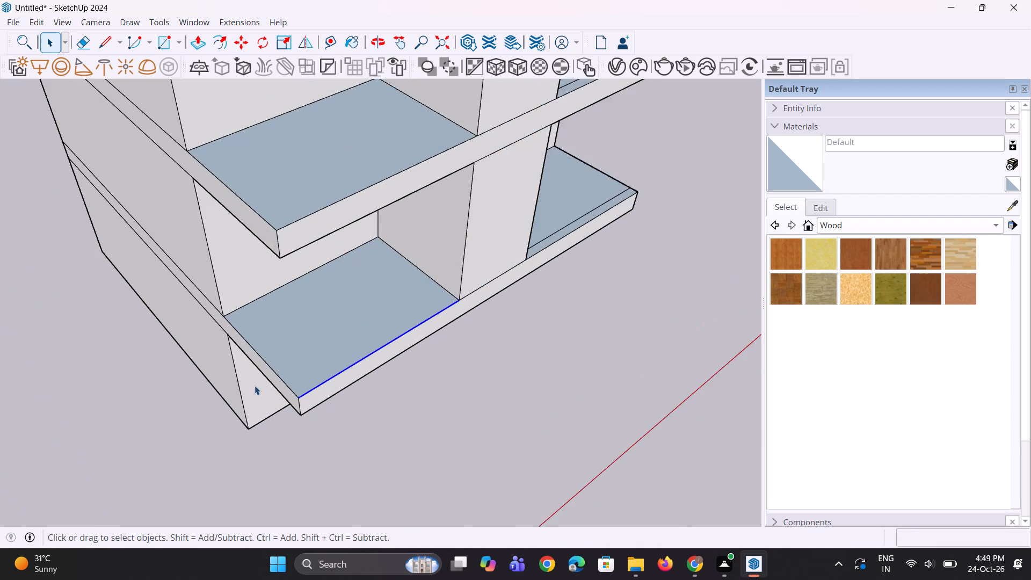
scroll(255, 386, up, 3)
key(m)
ctrl+scroll(303, 398, up, 2)
click(297, 400)
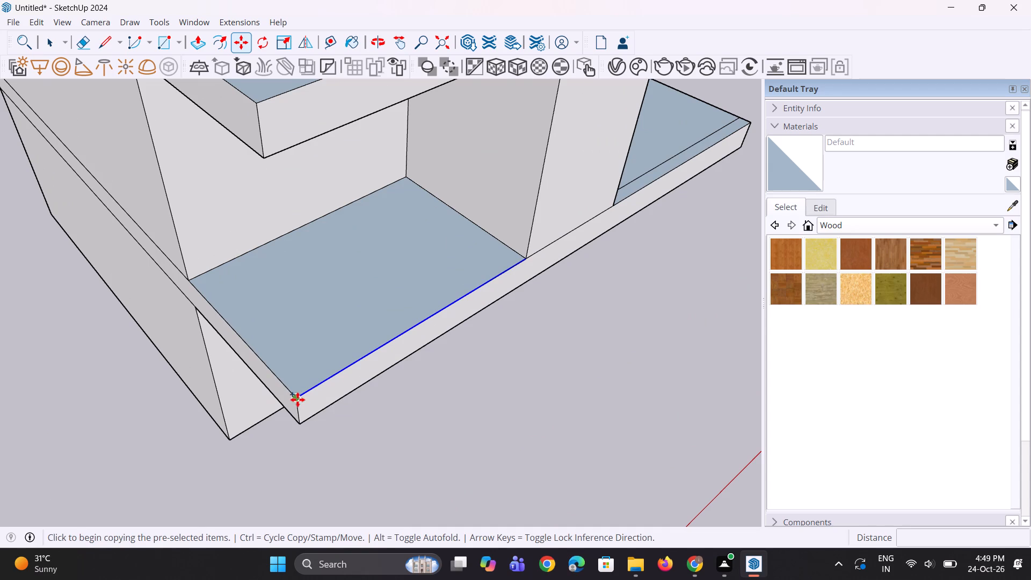
click(284, 387)
scroll(353, 440, down, 5)
key(space)
key(space)
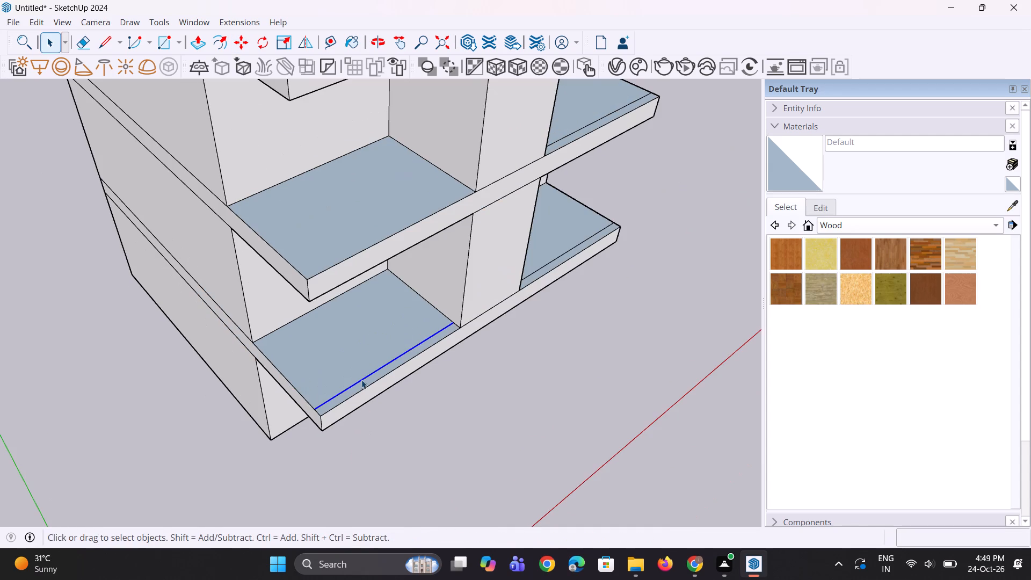
Copy the front edge of the second-lowest left balcony floor a short distance inward along the slab's side edge.
key(space)
click(332, 266)
scroll(352, 359, down, 5)
scroll(287, 266, up, 3)
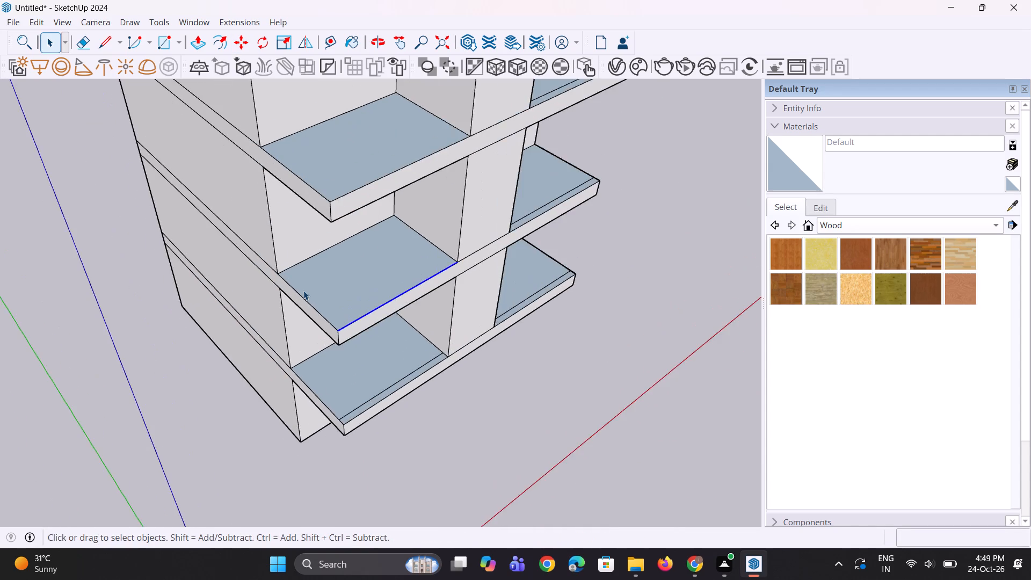
scroll(303, 291, up, 2)
key(m)
ctrl+scroll(325, 320, up, 3)
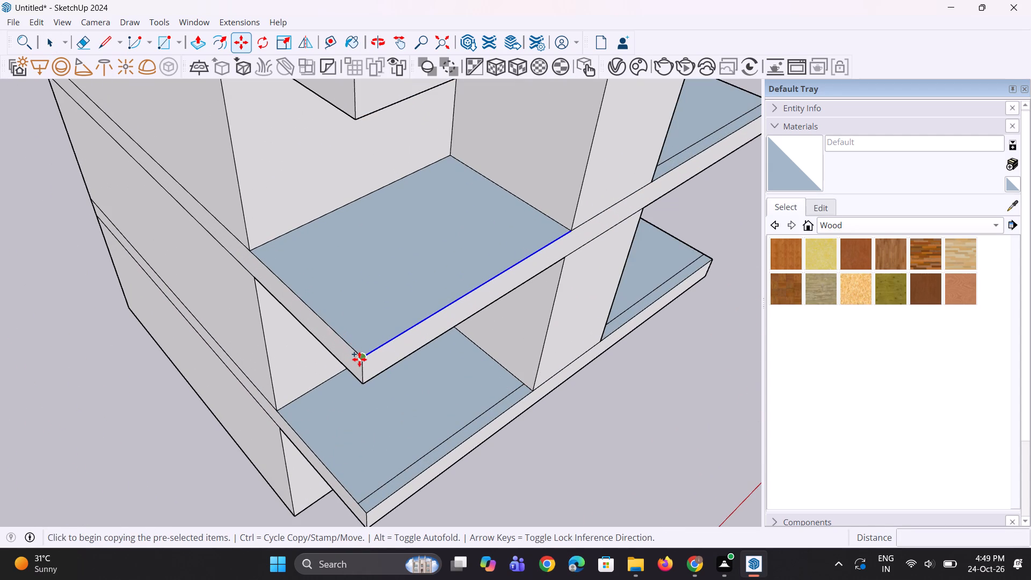
click(359, 359)
click(351, 350)
scroll(358, 393, down, 6)
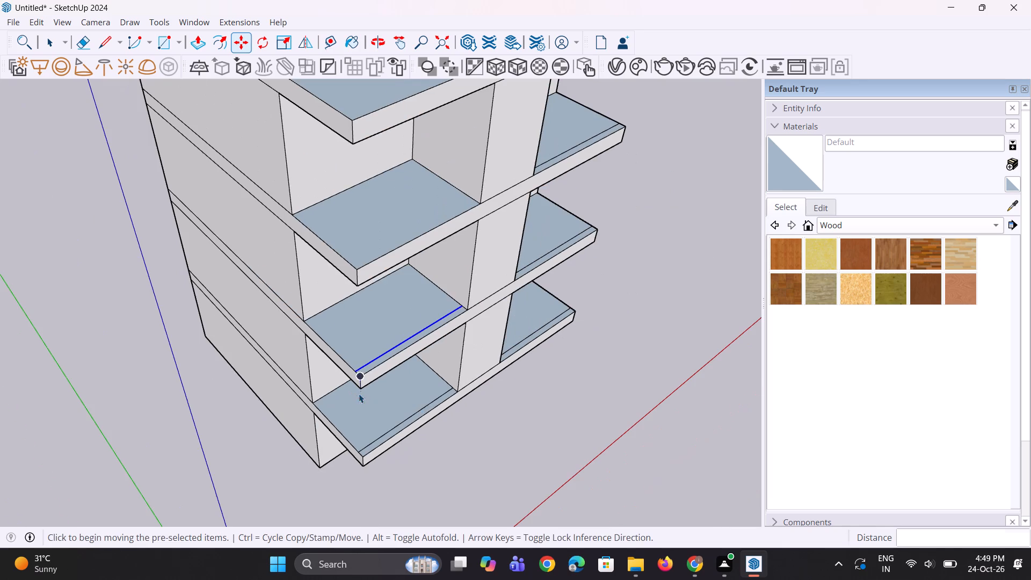
key(space)
key(space)
click(499, 418)
key(space)
Copy the front edge of the third-lowest left balcony floor a short distance inward along the slab's side edge.
scroll(380, 246, up, 2)
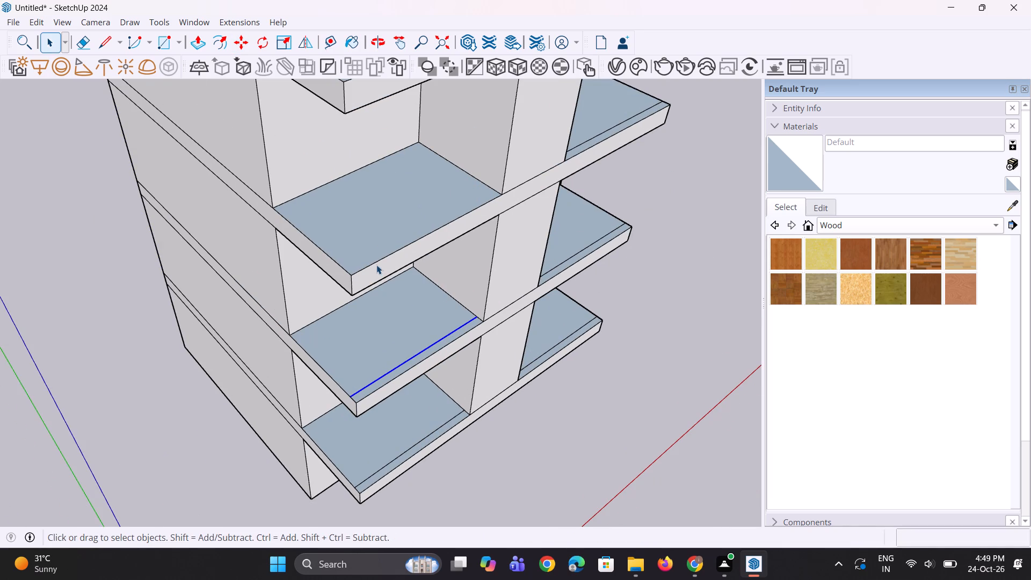
click(376, 262)
scroll(323, 430, down, 5)
scroll(293, 274, up, 6)
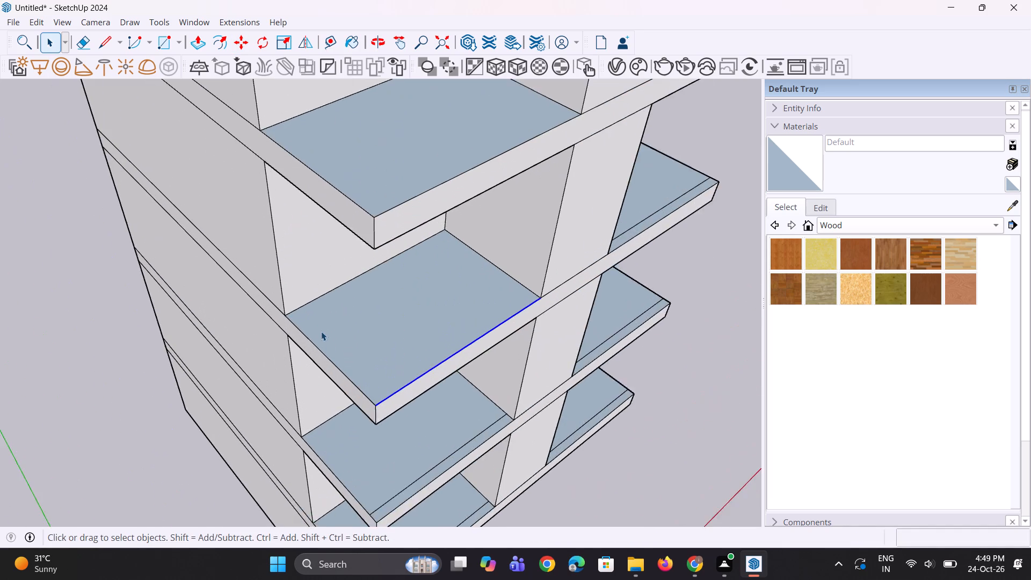
scroll(321, 331, up, 3)
key(m)
ctrl+scroll(352, 369, up, 2)
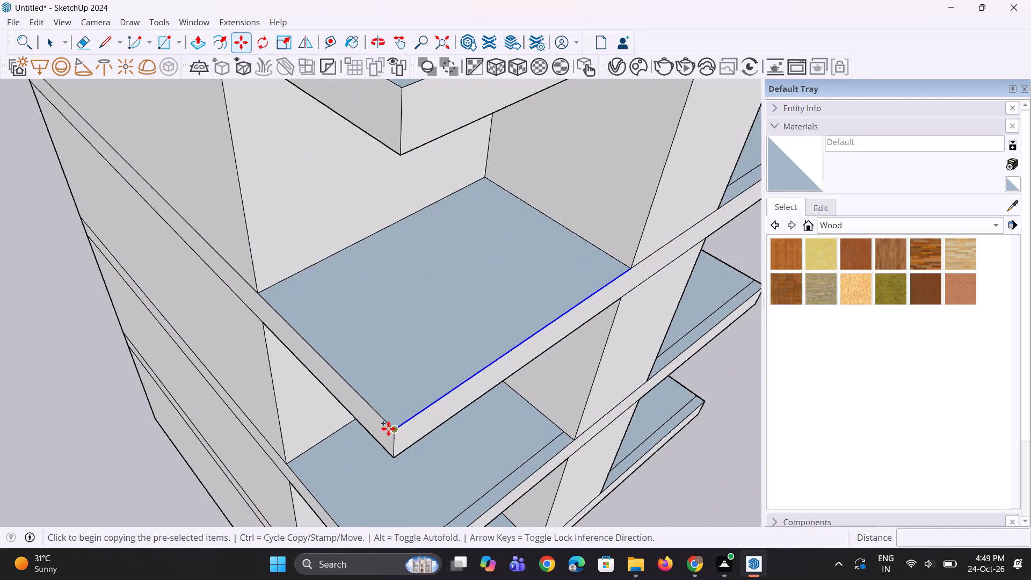
click(390, 429)
click(381, 421)
scroll(382, 406, down, 6)
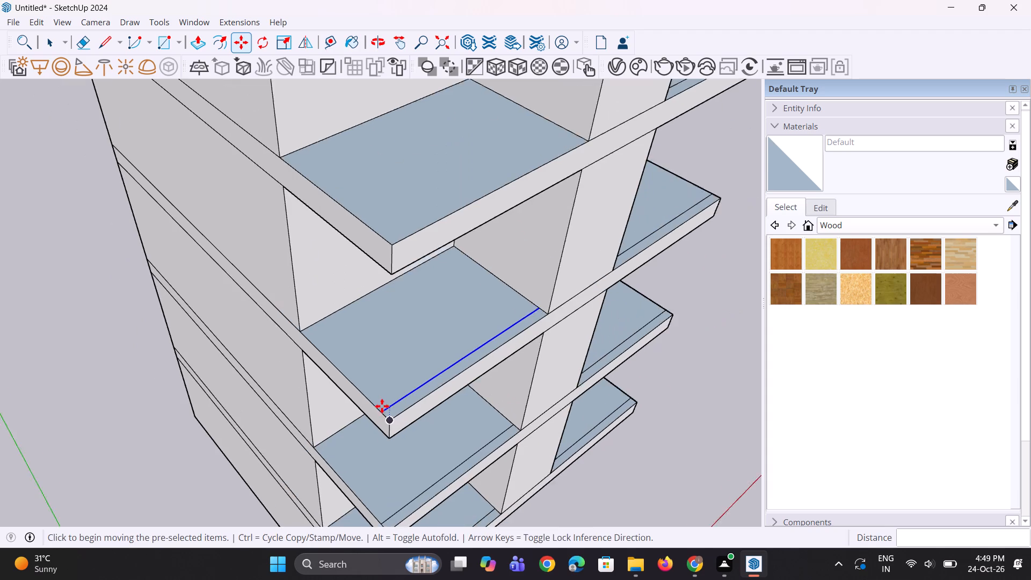
key(space)
key(space)
key(space)
Copy the front edge of the left balcony floor on the third storey from the top 1' inward.
click(399, 258)
scroll(420, 321, down, 5)
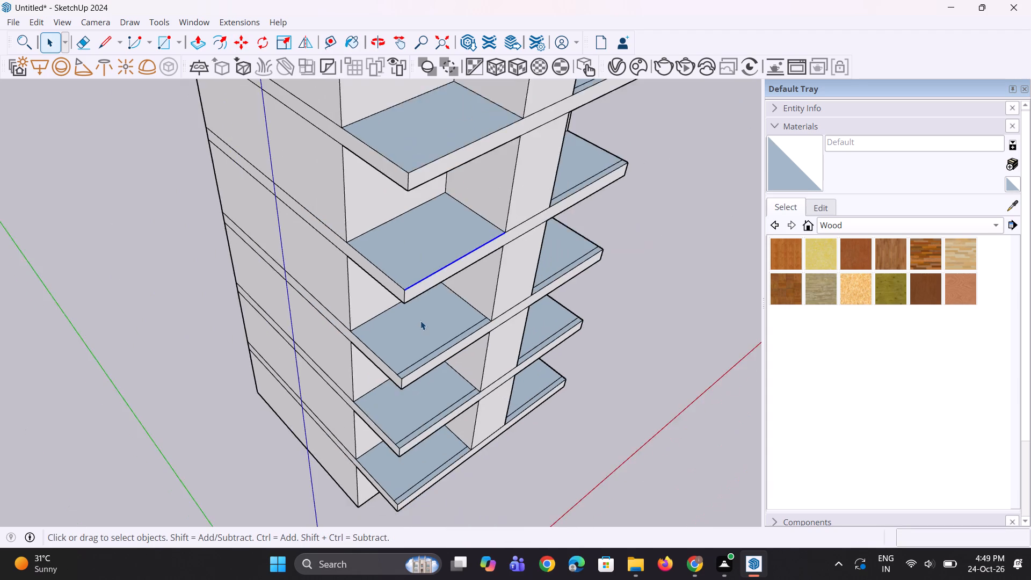
scroll(420, 321, down, 10)
scroll(391, 280, up, 3)
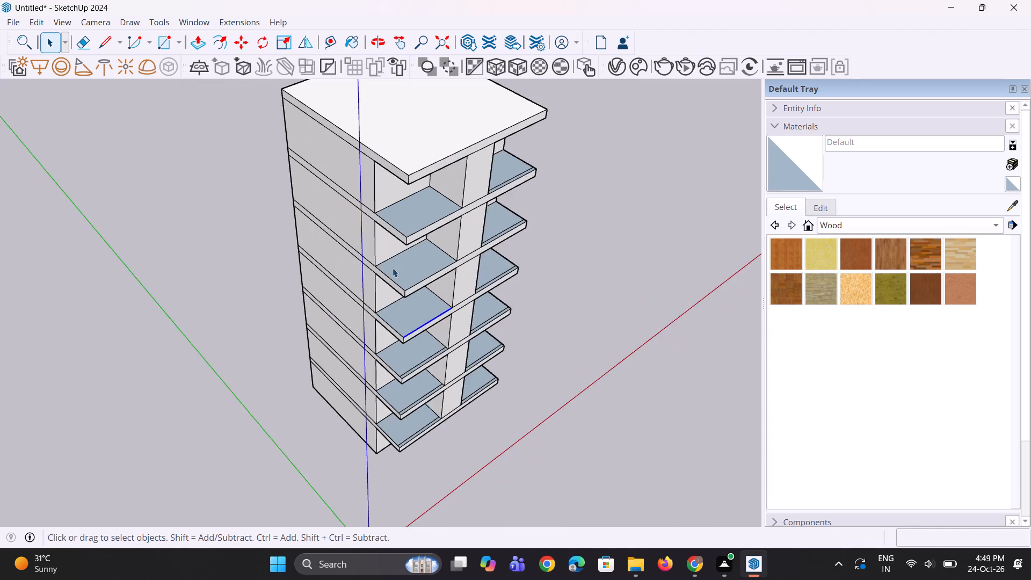
scroll(393, 268, up, 9)
scroll(413, 388, up, 1)
key(m)
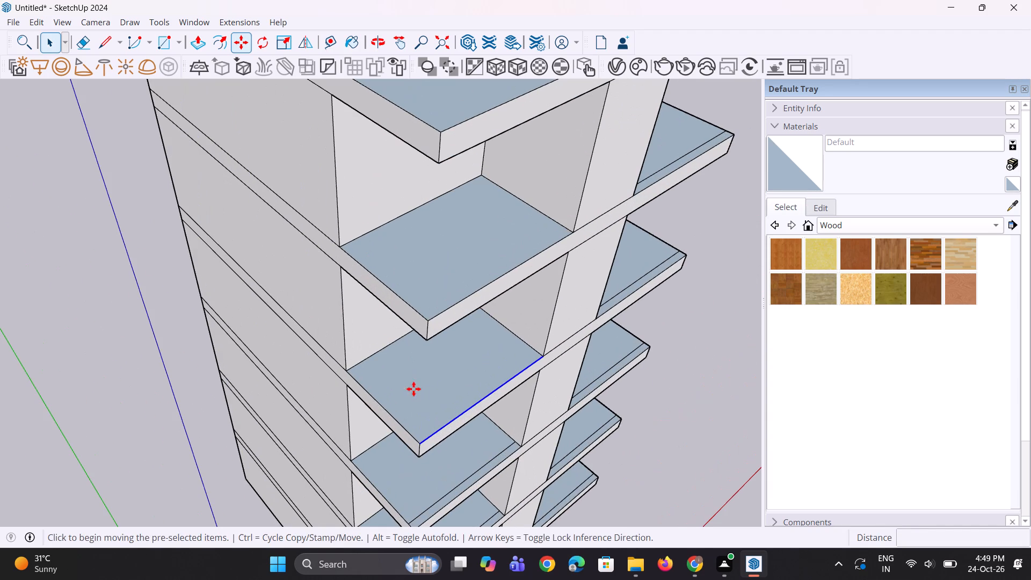
click(419, 445)
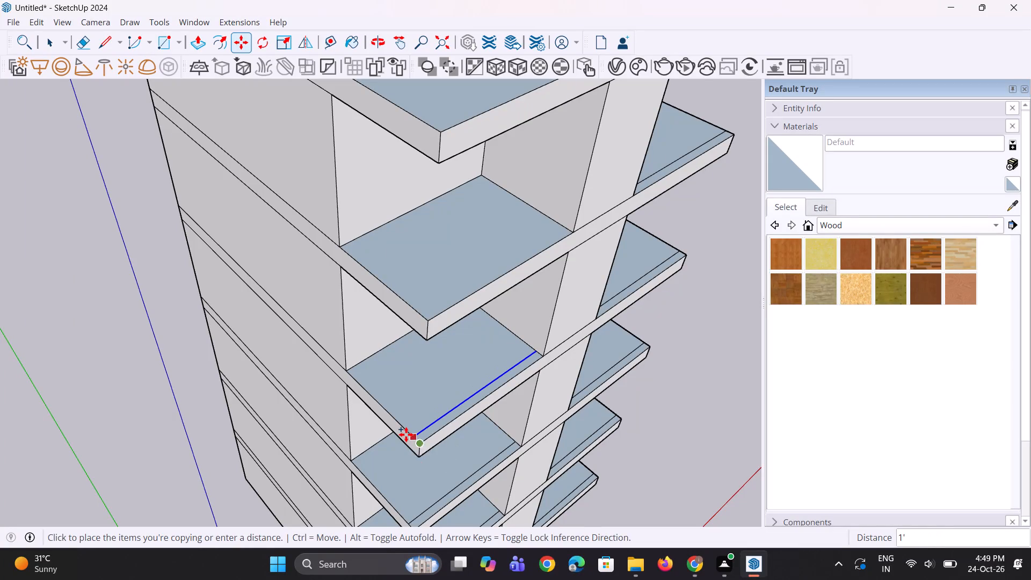
click(406, 434)
scroll(410, 430, down, 5)
key(space)
key(space)
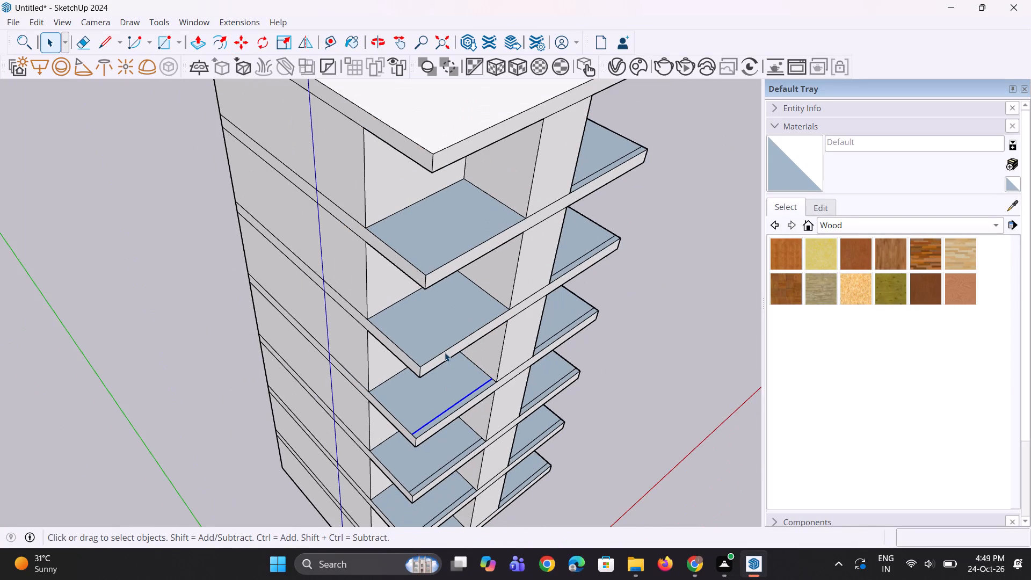
Copy the front edge of the left balcony floor on the second storey from the top a short distance inward.
click(444, 351)
scroll(406, 301, up, 5)
key(m)
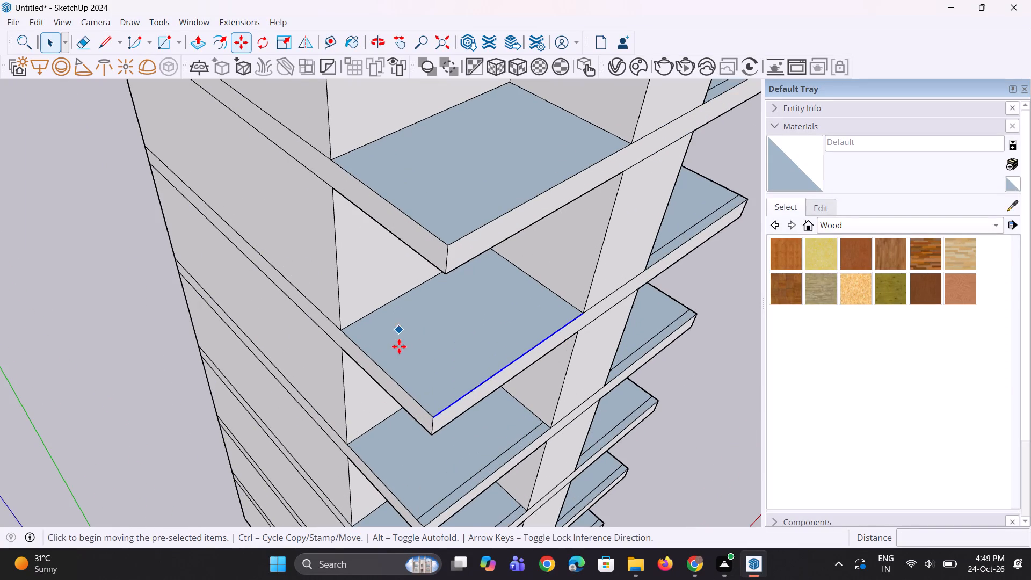
scroll(401, 354, up, 2)
click(439, 434)
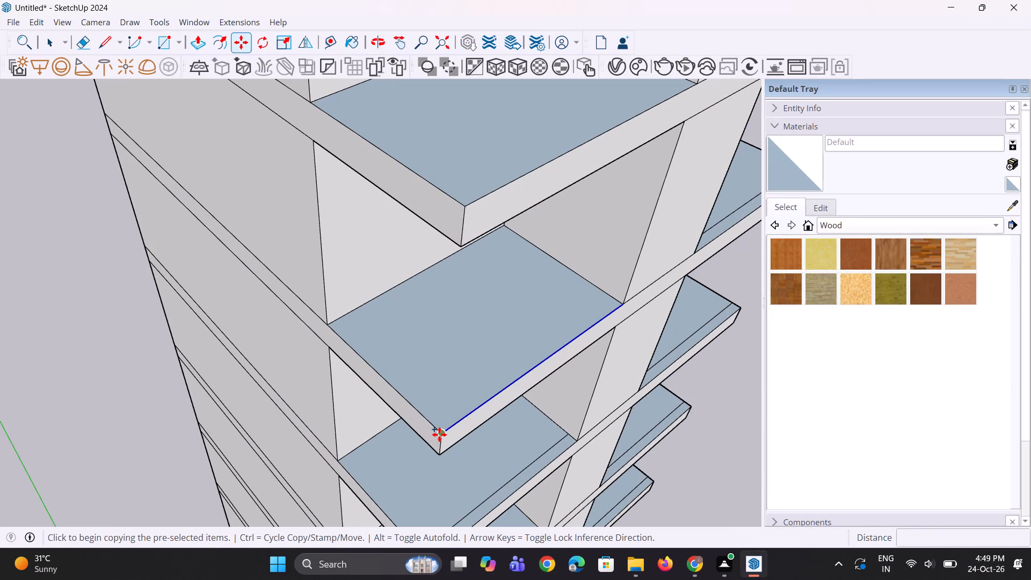
click(433, 428)
scroll(433, 428, down, 9)
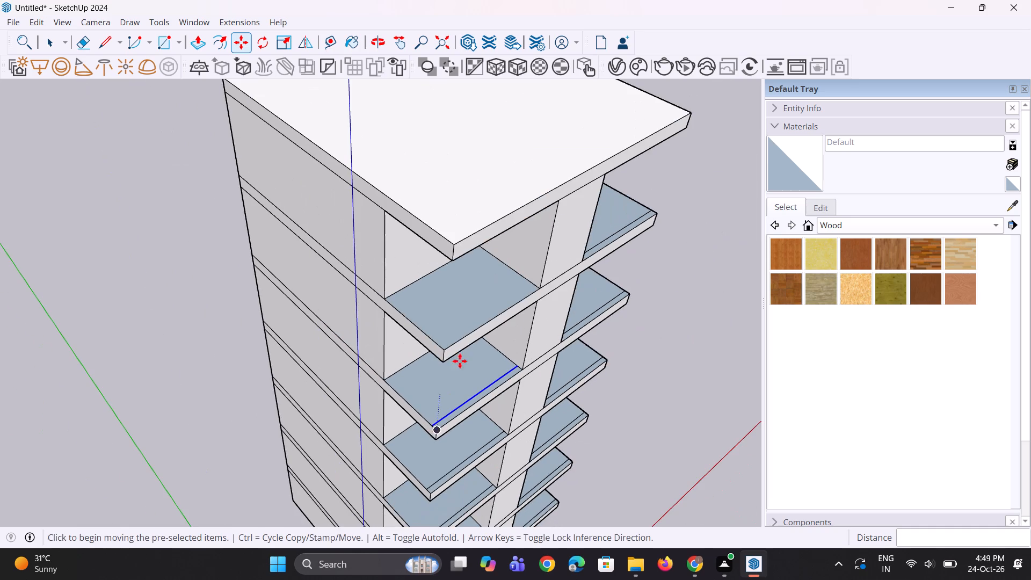
key(space)
key(space)
Copy the front edge of the topmost left balcony floor a short distance inward, then clear the selection.
click(461, 337)
scroll(447, 339, up, 5)
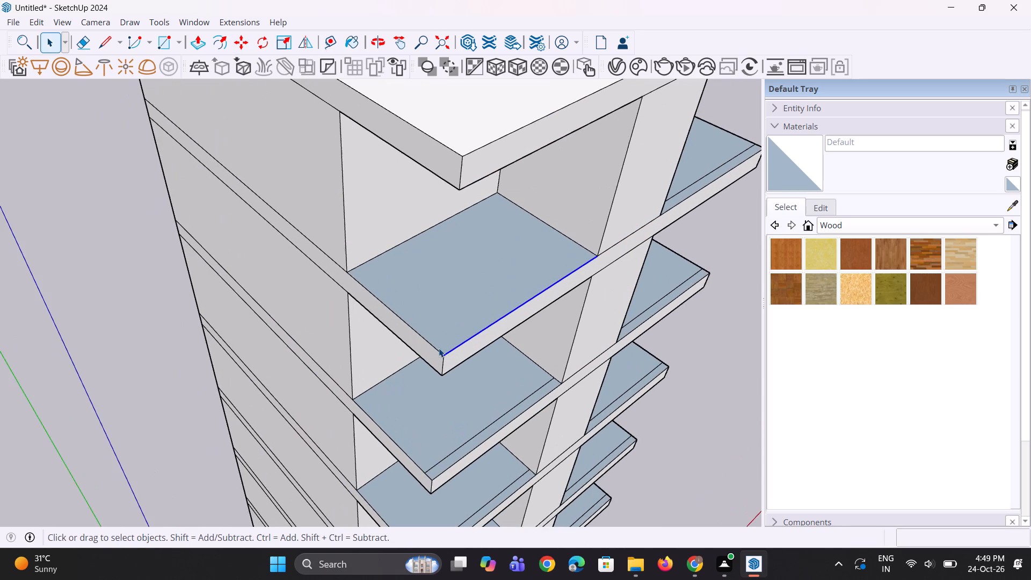
key(m)
scroll(439, 359, up, 2)
click(447, 359)
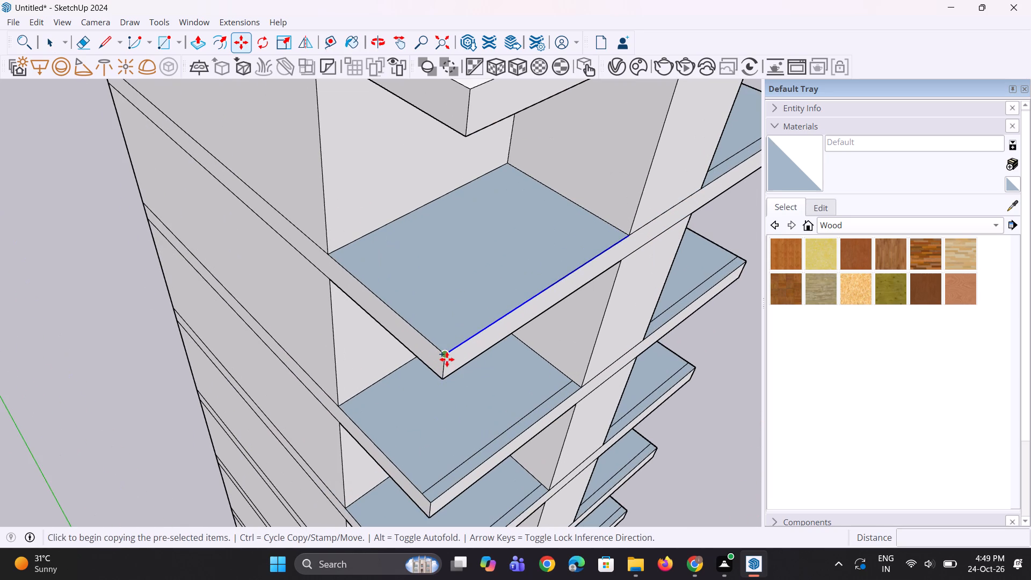
click(437, 345)
scroll(437, 345, down, 11)
key(space)
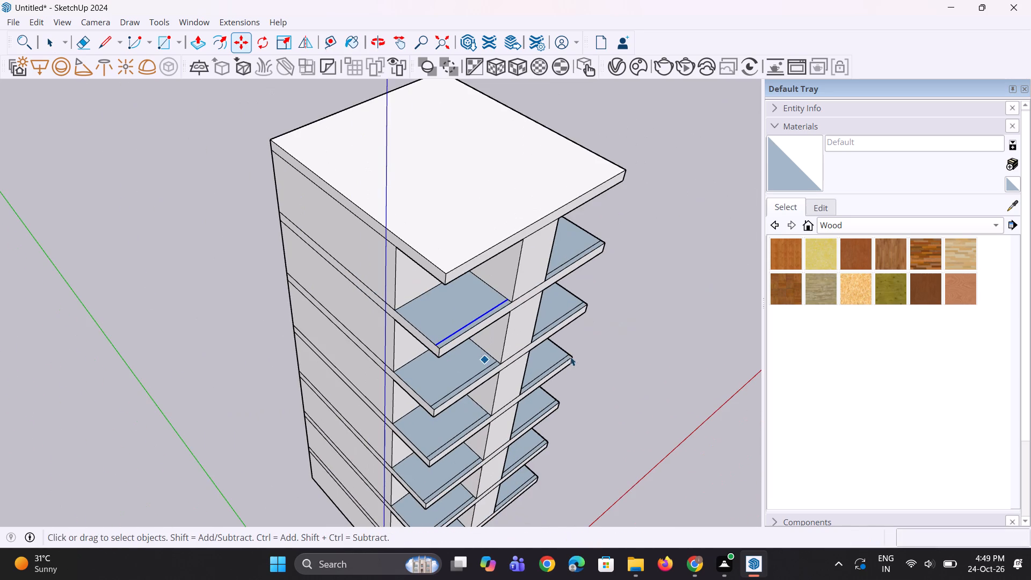
key(space)
click(618, 345)
Push/Pull the narrow front strip of the topmost right balcony floor up 5' to form a parapet.
middle_drag(590, 403, 568, 365)
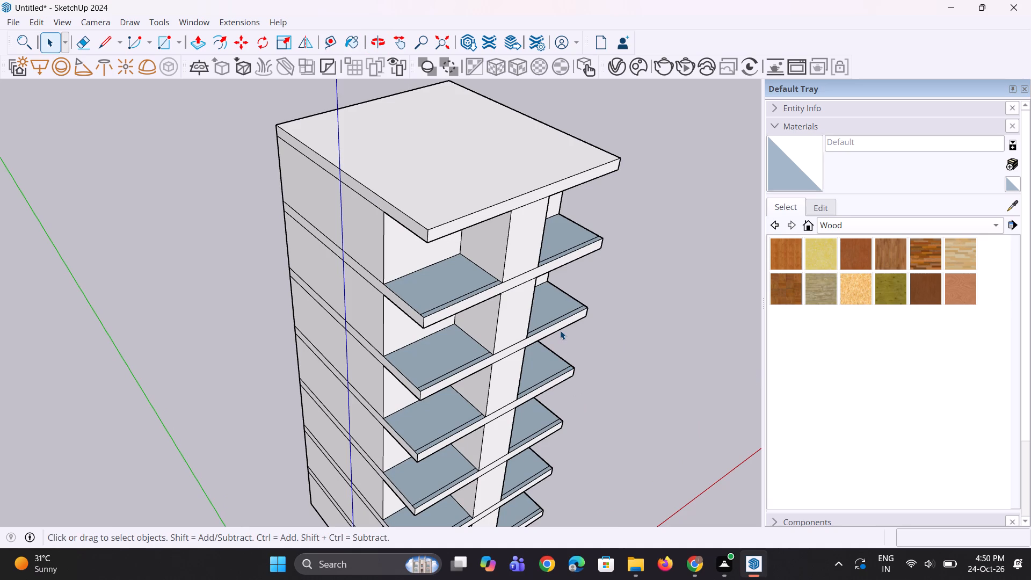
scroll(408, 320, down, 3)
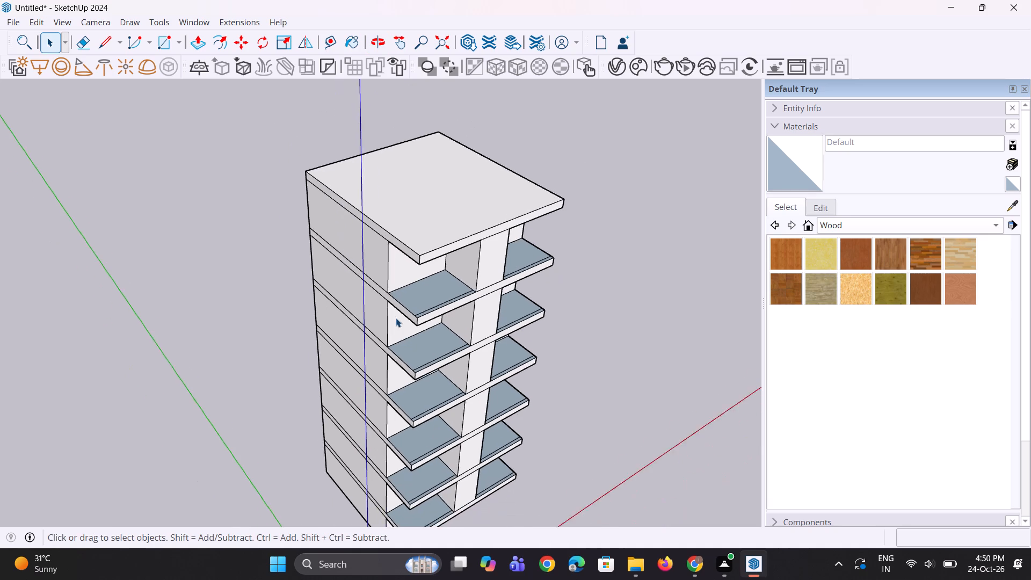
scroll(396, 318, down, 1)
middle_drag(510, 293, 183, 305)
scroll(368, 313, up, 2)
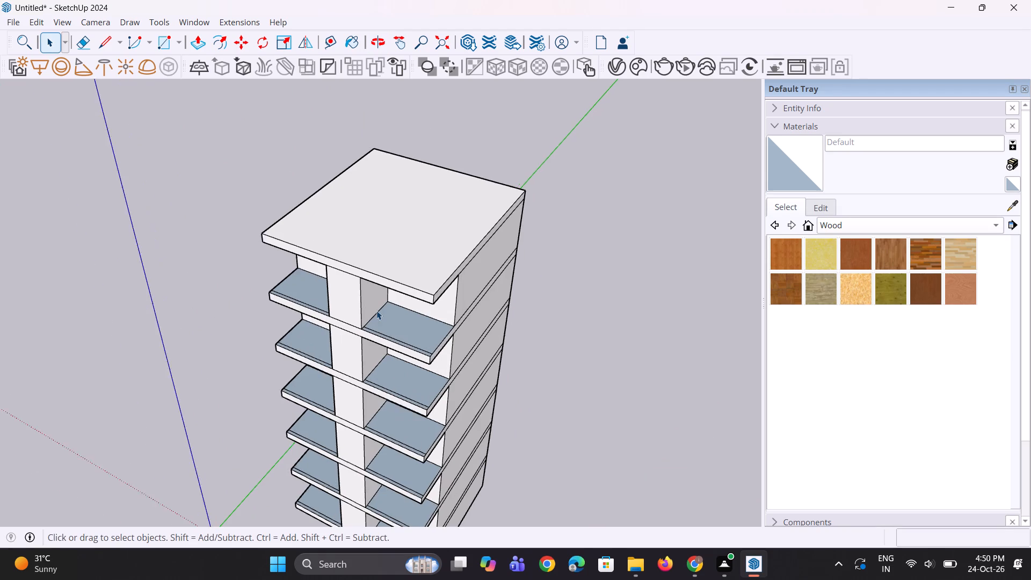
scroll(376, 310, up, 7)
scroll(423, 372, up, 1)
middle_drag(437, 373, 446, 353)
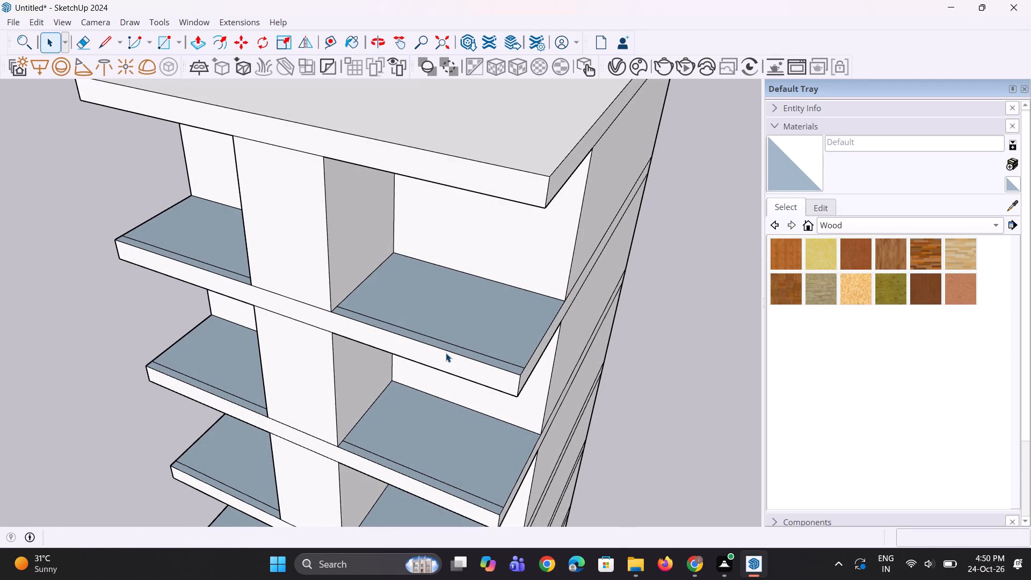
scroll(450, 334, down, 2)
key(p)
scroll(476, 349, up, 1)
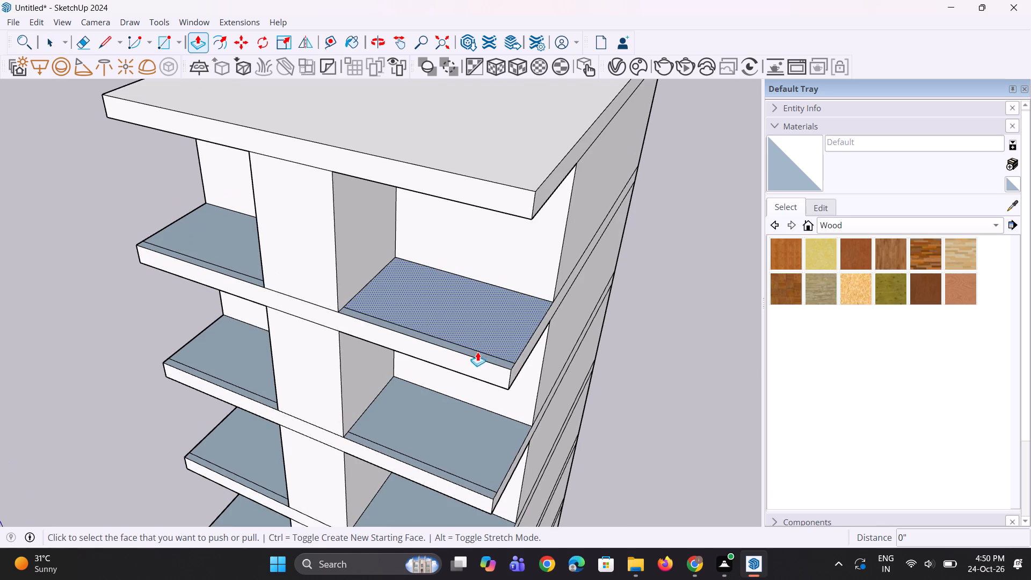
click(483, 354)
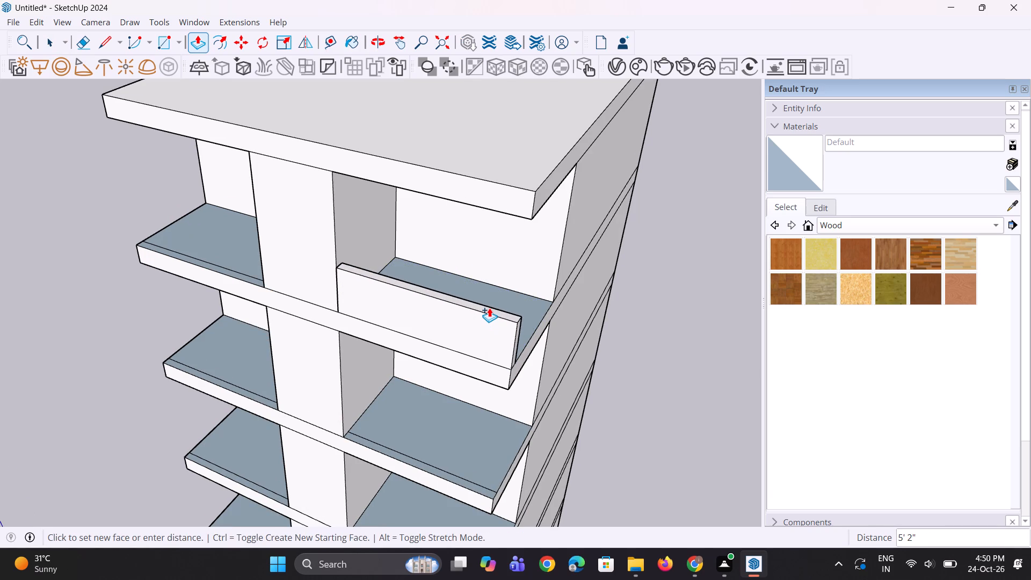
text(5')
key(Return)
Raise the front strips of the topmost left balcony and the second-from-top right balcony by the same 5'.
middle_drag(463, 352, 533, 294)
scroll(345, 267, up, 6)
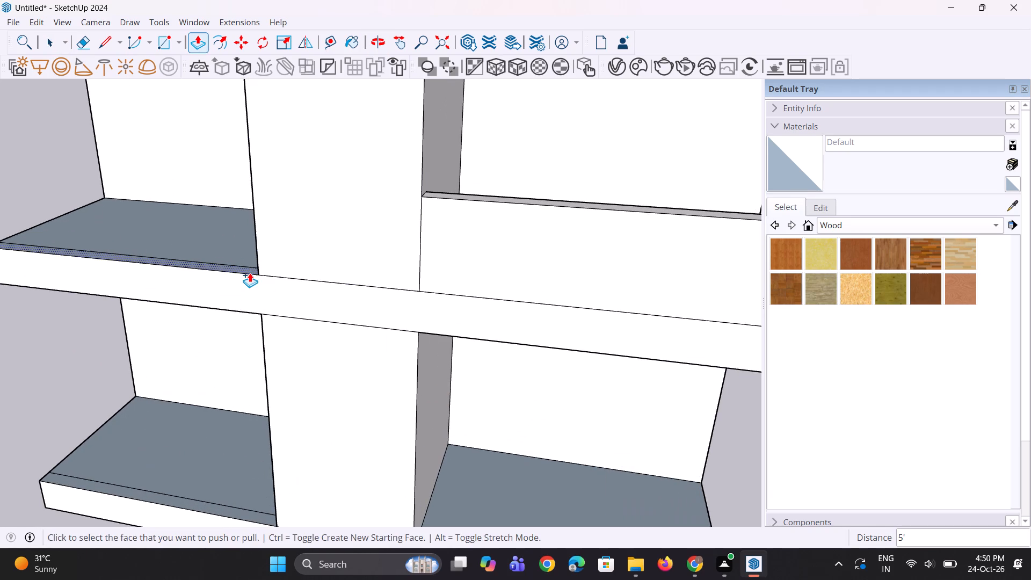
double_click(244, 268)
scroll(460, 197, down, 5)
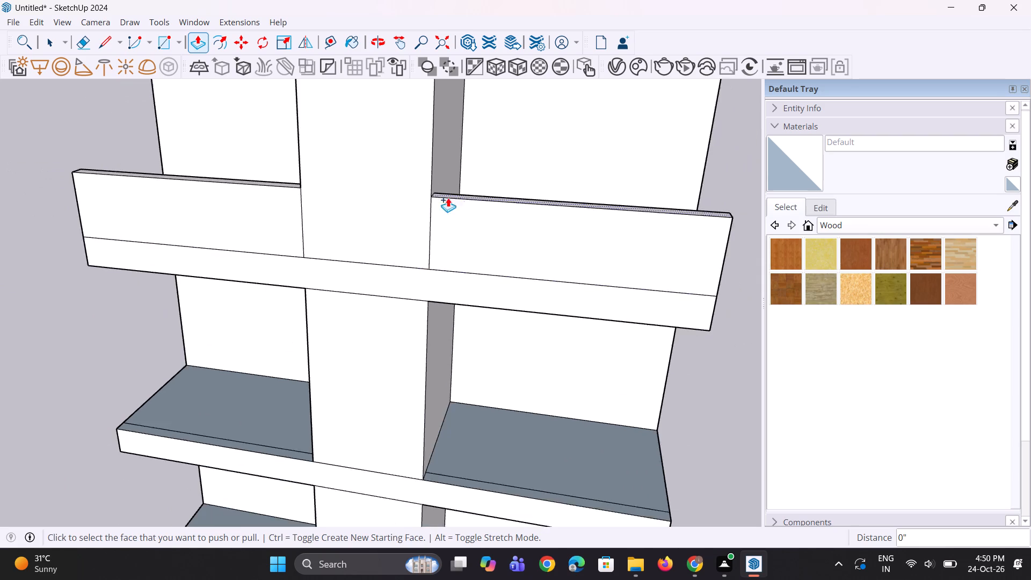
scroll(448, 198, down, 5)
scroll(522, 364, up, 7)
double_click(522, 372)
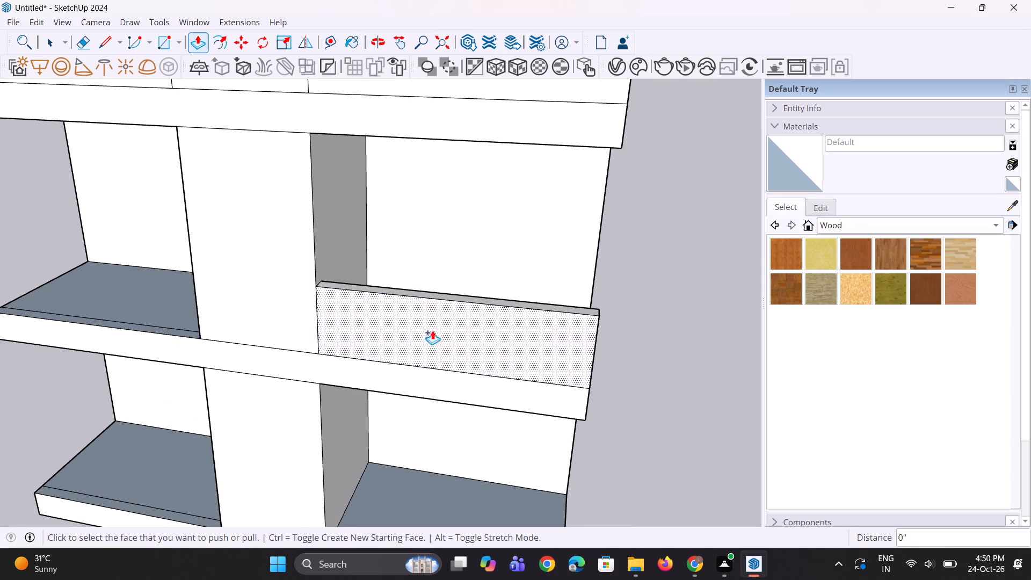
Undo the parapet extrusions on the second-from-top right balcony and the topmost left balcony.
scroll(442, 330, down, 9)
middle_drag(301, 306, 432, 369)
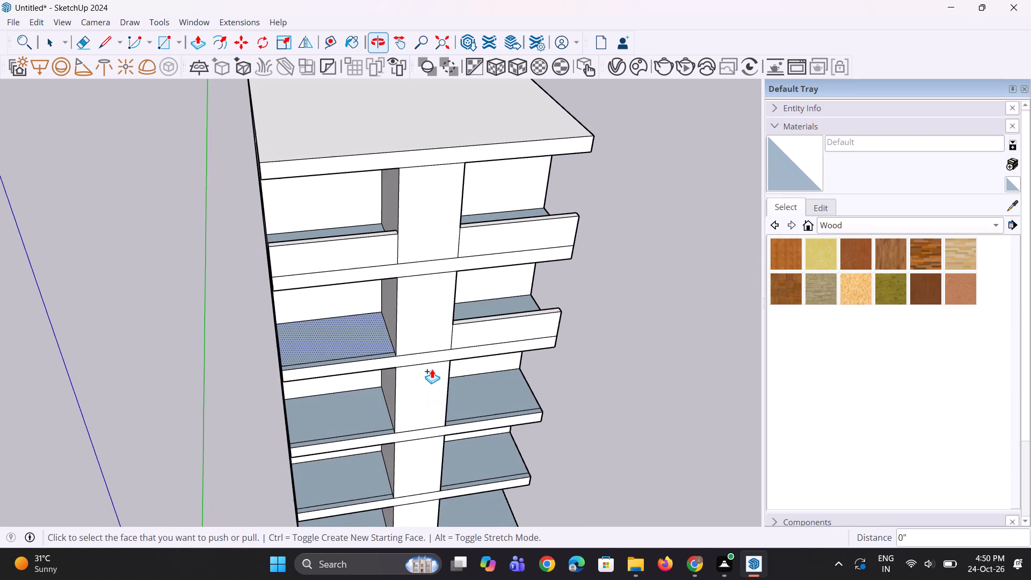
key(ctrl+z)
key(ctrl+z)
Copy the short column-side edge of the topmost left balcony's front strip 3' along the strip, away from the column.
scroll(388, 312, up, 1)
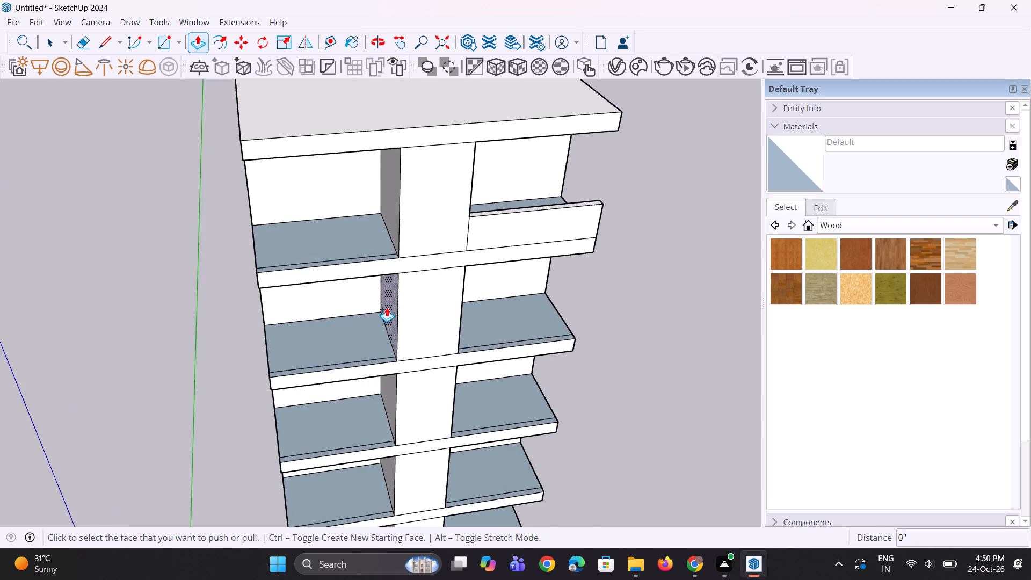
scroll(387, 307, up, 5)
middle_drag(387, 299, 387, 334)
key(space)
key(space)
scroll(354, 253, up, 4)
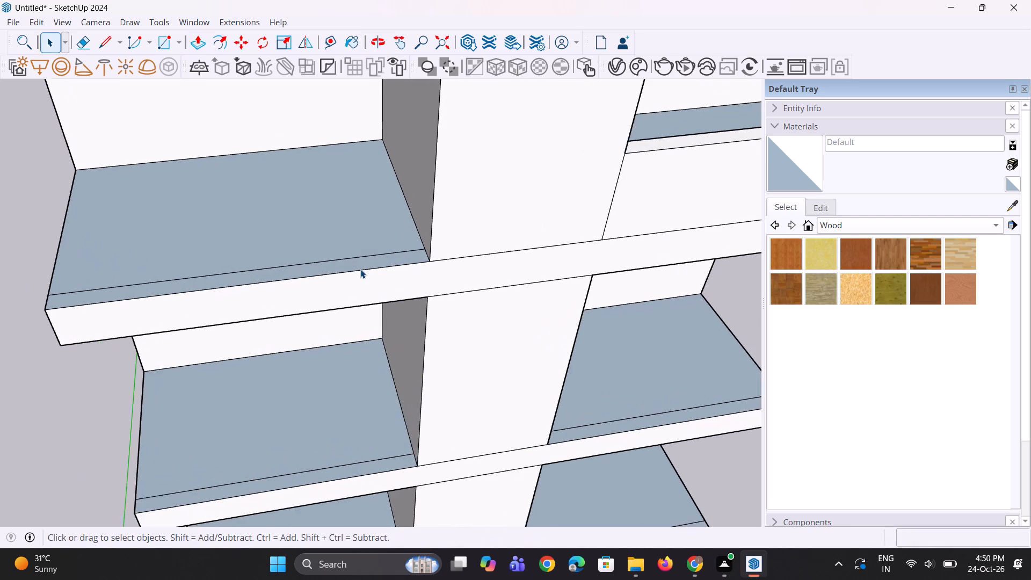
click(432, 254)
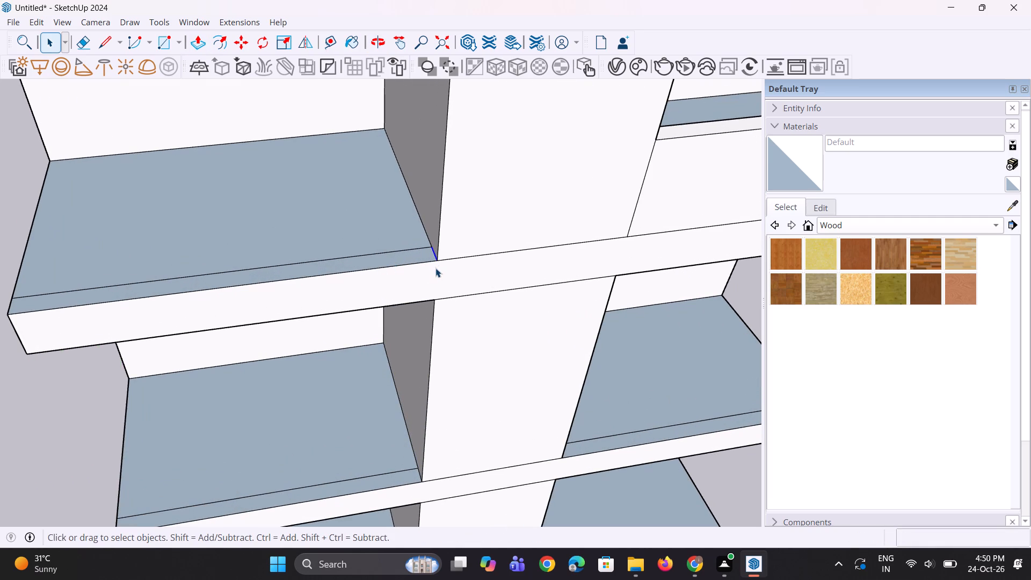
key(m)
ctrl+click(438, 262)
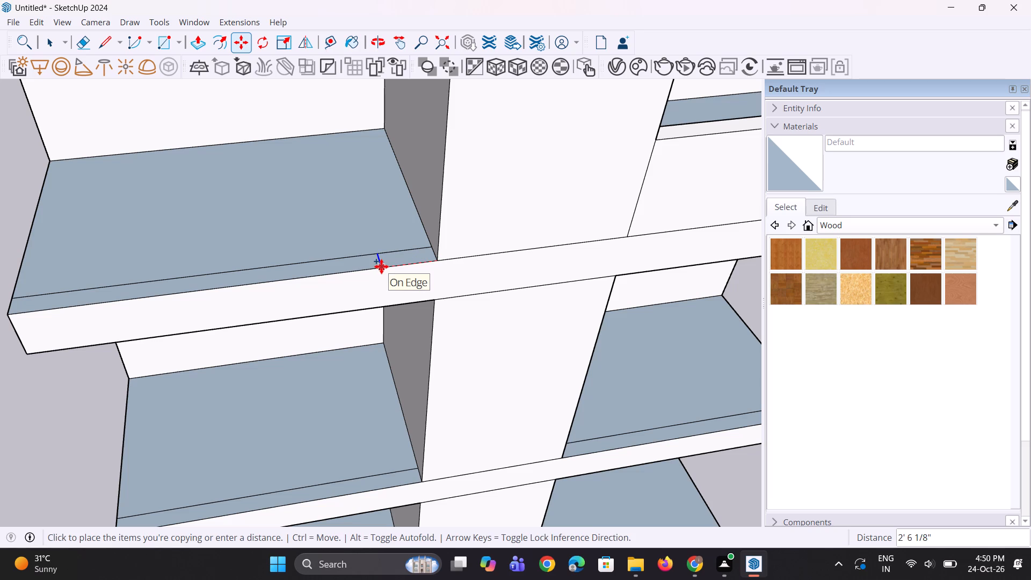
text(3')
key(Return)
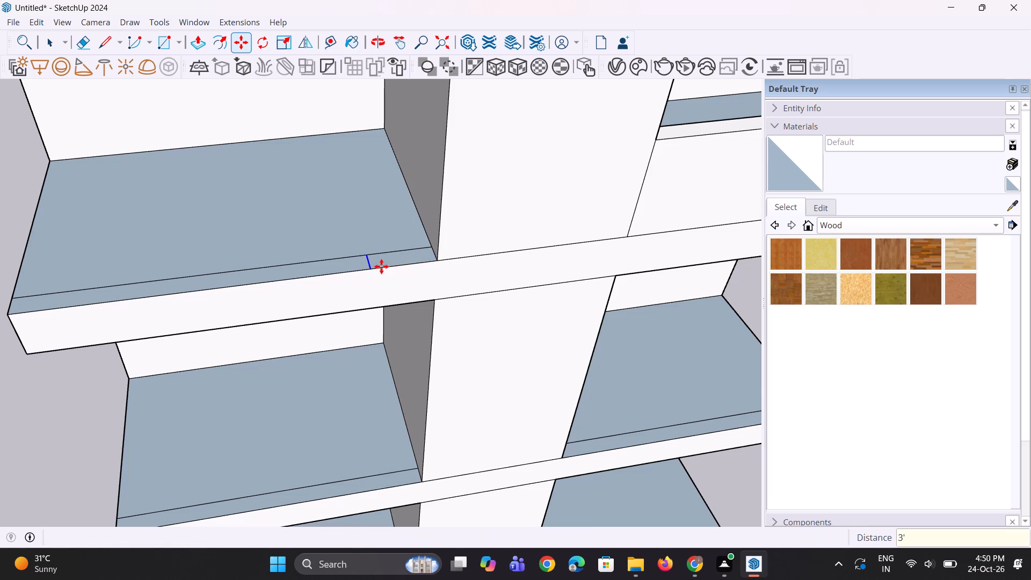
scroll(381, 266, down, 11)
scroll(398, 363, up, 3)
key(space)
key(space)
scroll(398, 363, up, 1)
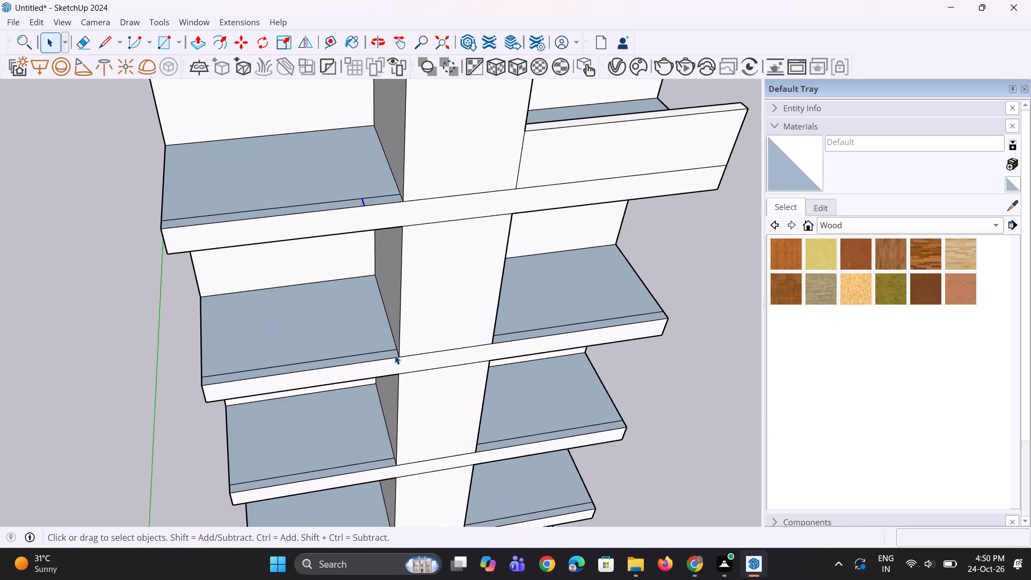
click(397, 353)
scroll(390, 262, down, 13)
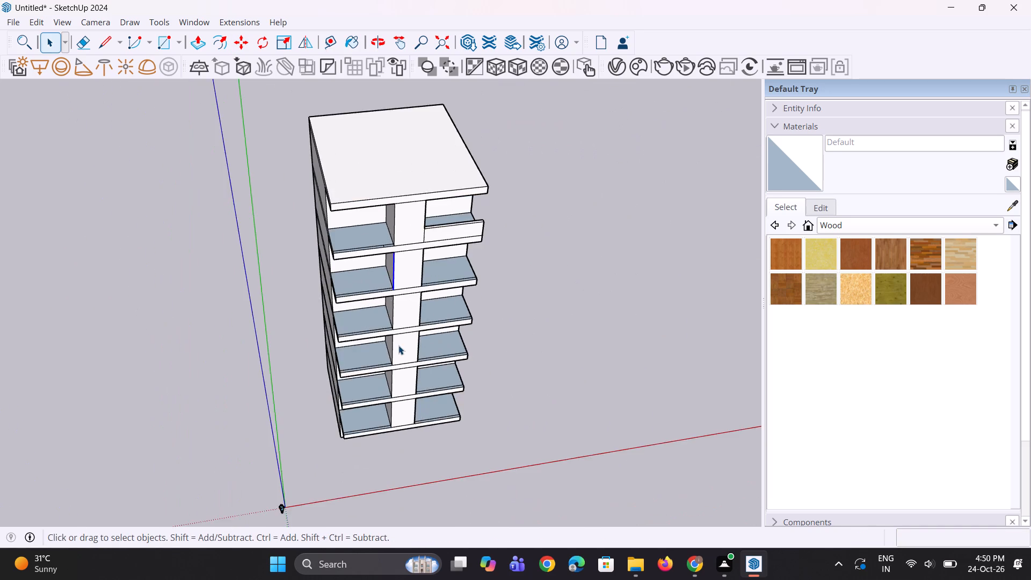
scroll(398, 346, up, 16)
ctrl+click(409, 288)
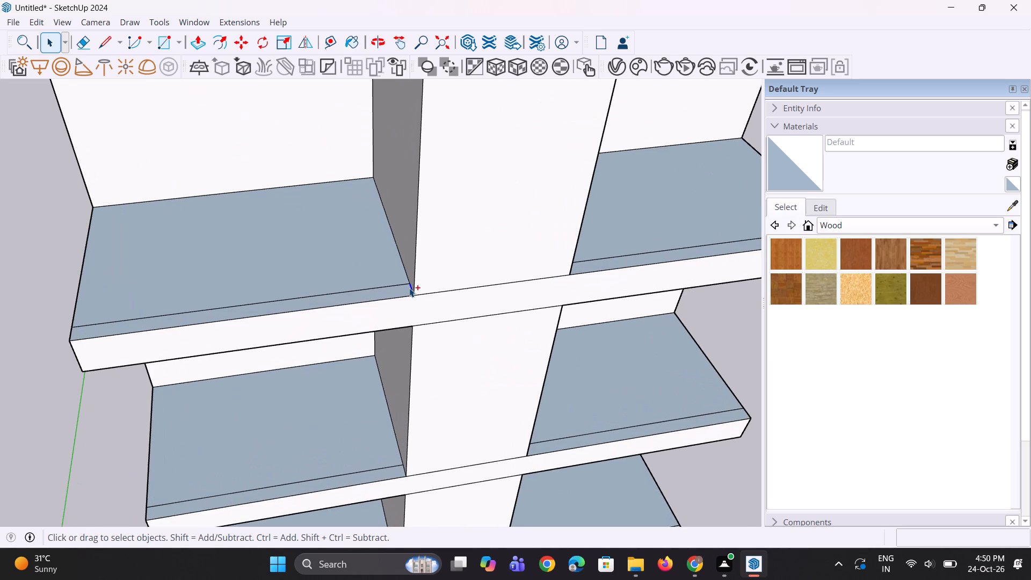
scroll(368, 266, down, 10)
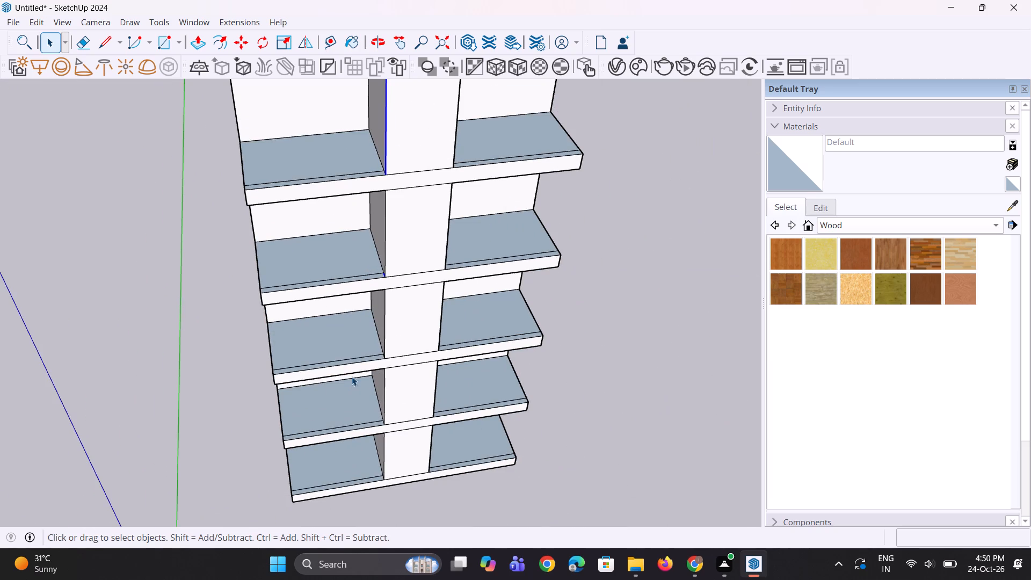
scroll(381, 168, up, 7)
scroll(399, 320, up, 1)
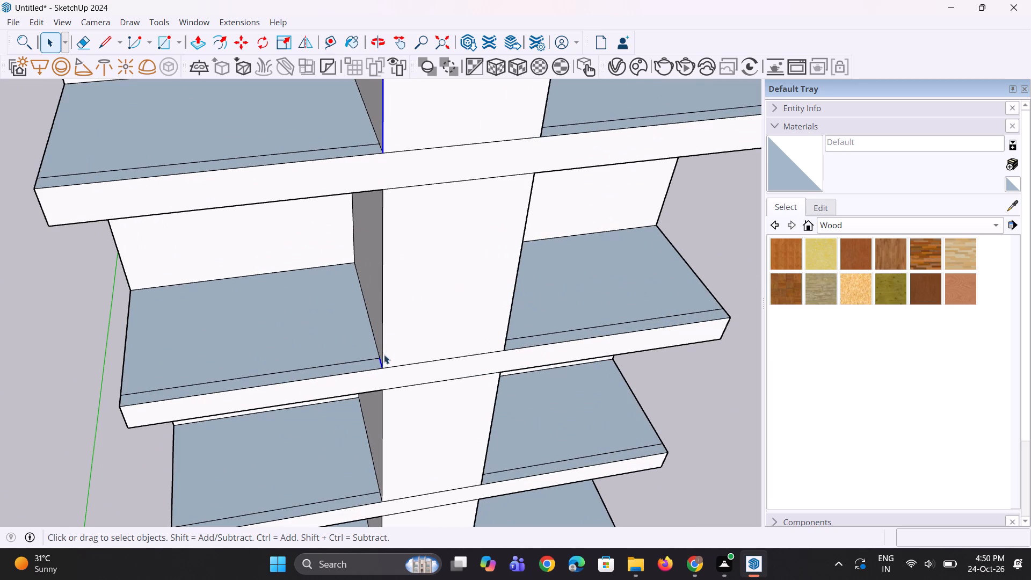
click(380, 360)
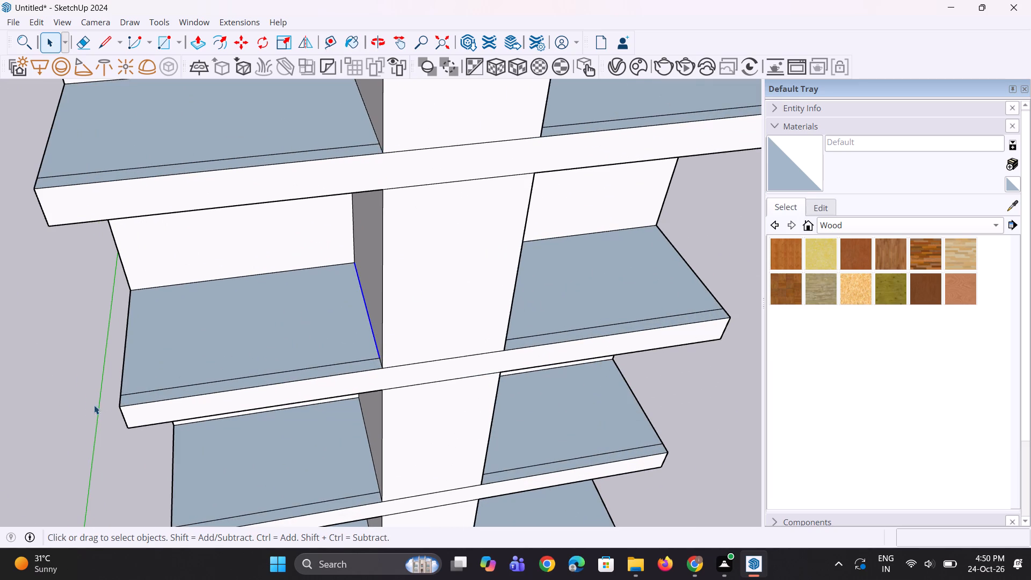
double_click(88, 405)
Copy the short column-side edges of the four lowest left balconies' front strips 3' along the strips, away from the column.
scroll(323, 380, up, 7)
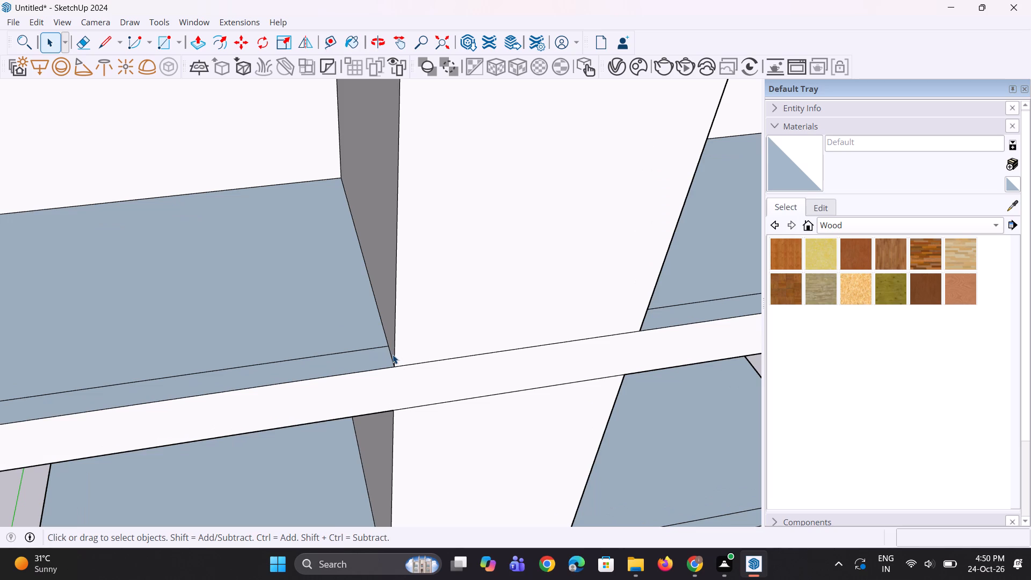
click(393, 354)
scroll(454, 128, down, 16)
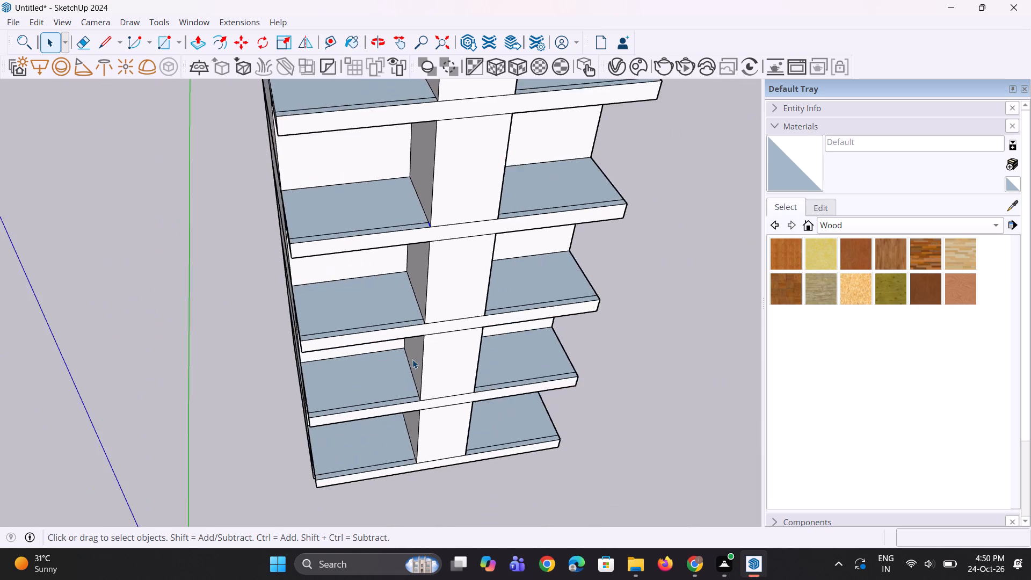
scroll(406, 363, up, 6)
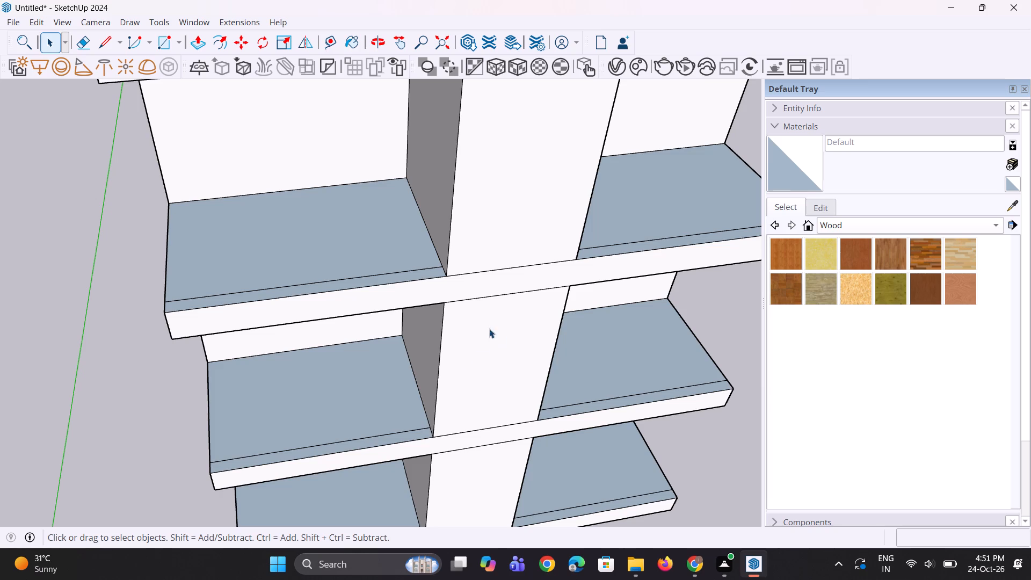
scroll(441, 297, down, 5)
scroll(434, 260, up, 10)
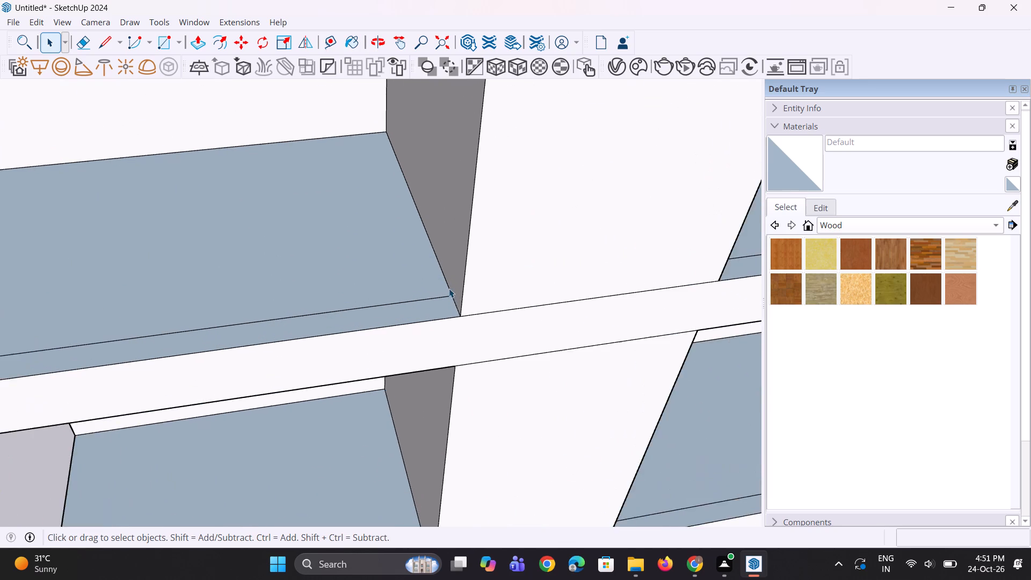
scroll(449, 288, up, 5)
ctrl+click(459, 314)
scroll(399, 252, down, 10)
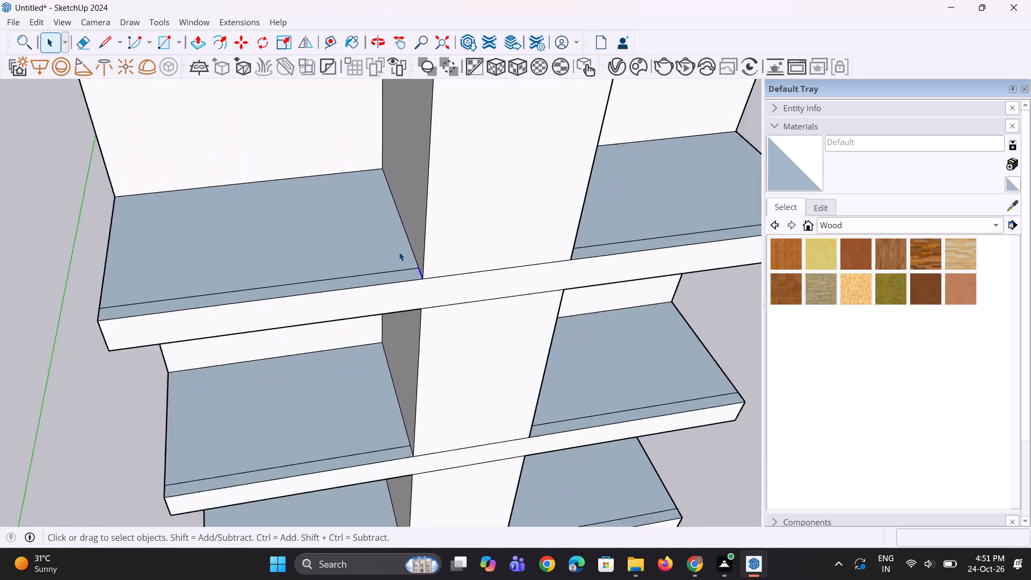
scroll(399, 252, down, 12)
scroll(409, 346, up, 6)
scroll(392, 305, up, 13)
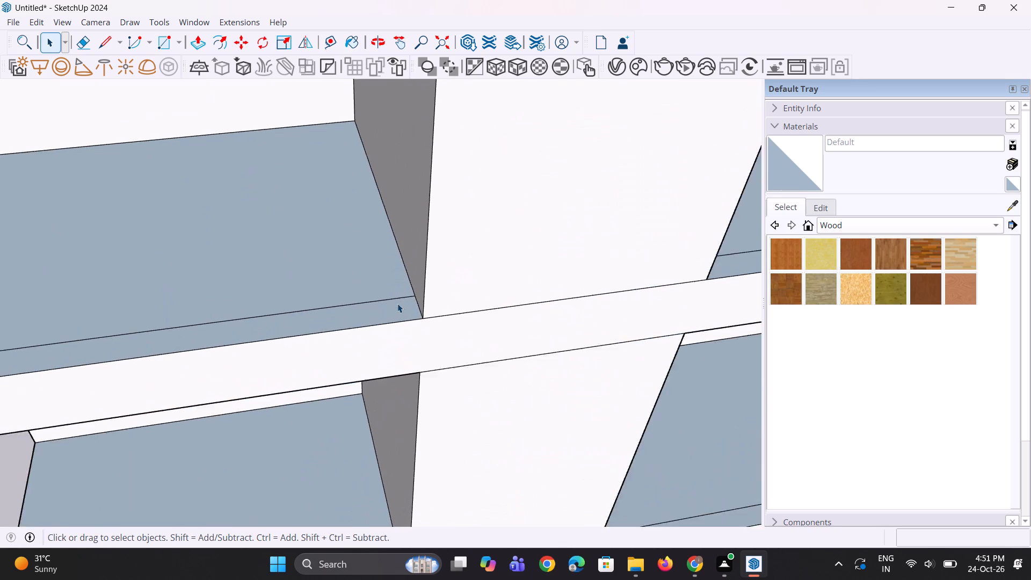
scroll(397, 303, up, 8)
ctrl+click(444, 322)
scroll(444, 323, down, 12)
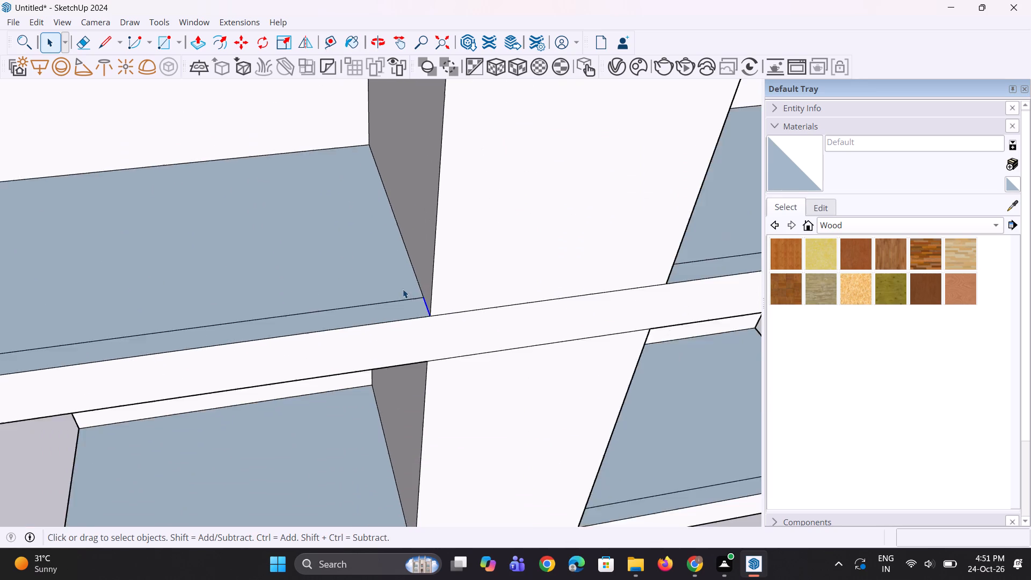
scroll(403, 289, down, 11)
scroll(376, 423, up, 4)
scroll(407, 372, up, 7)
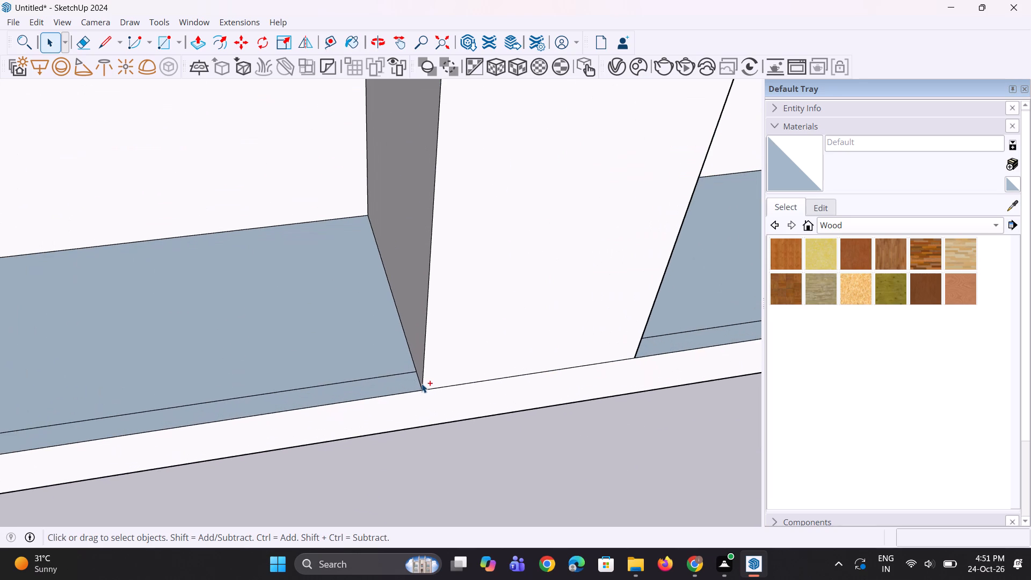
ctrl+click(419, 382)
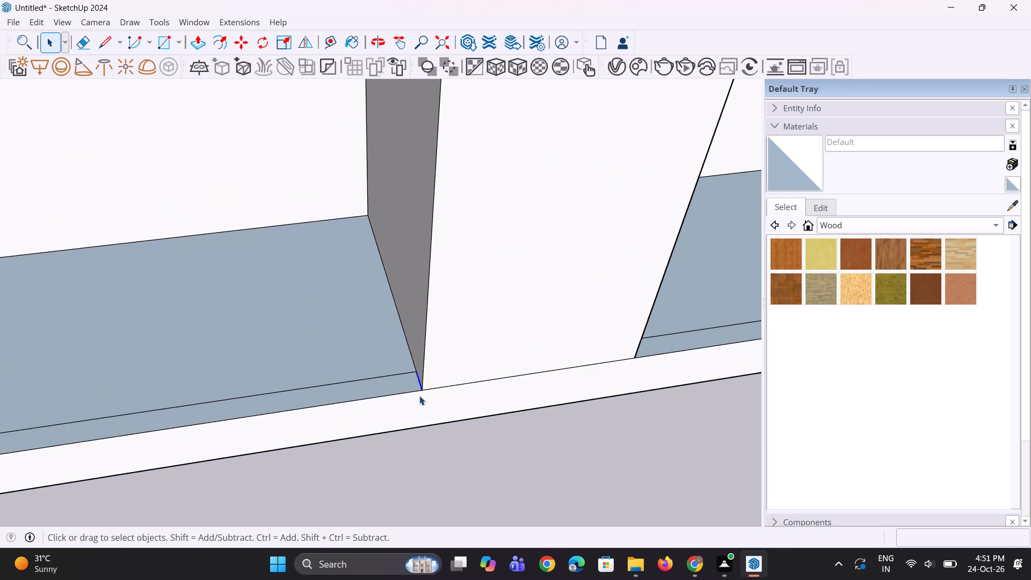
key(m)
click(425, 392)
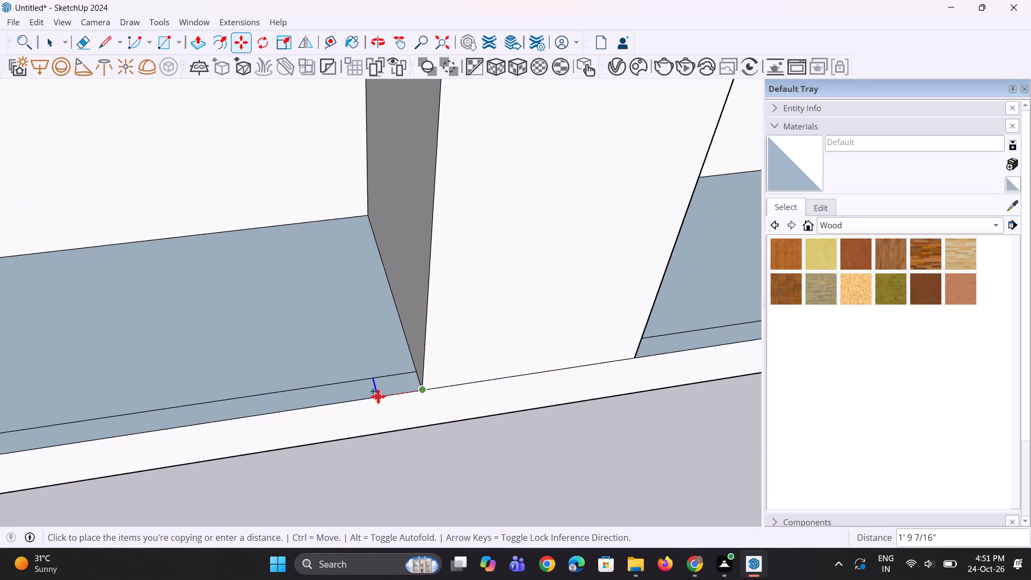
click(348, 398)
scroll(302, 393, down, 11)
key(space)
key(space)
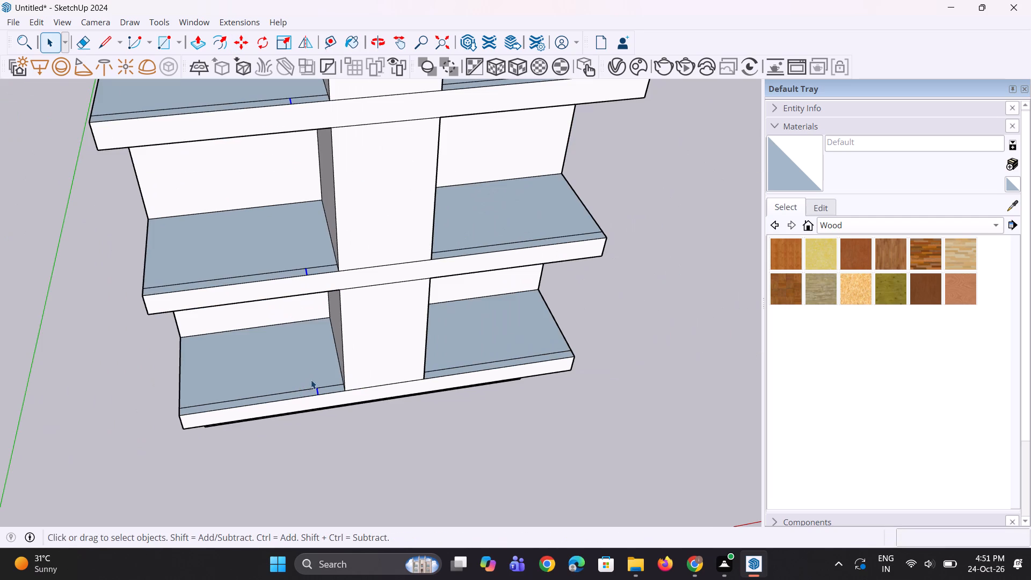
click(317, 427)
Push/Pull the second-from-top right balcony's front strip and the topmost left balcony's longer strip section up 5', keeping their base edges.
scroll(313, 455, down, 11)
scroll(425, 387, down, 4)
middle_drag(425, 387, 358, 382)
scroll(406, 240, up, 2)
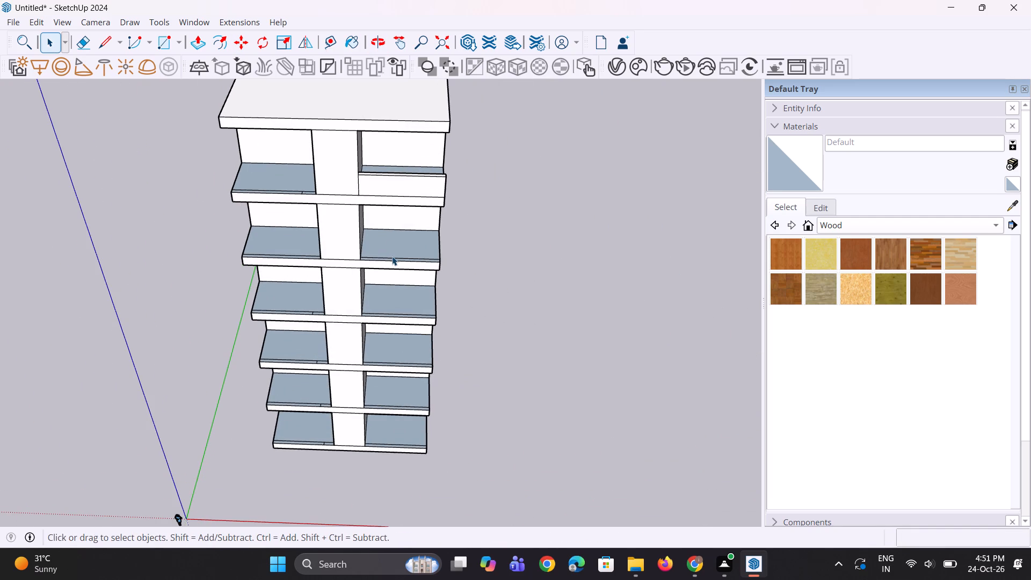
key(p)
scroll(397, 246, up, 2)
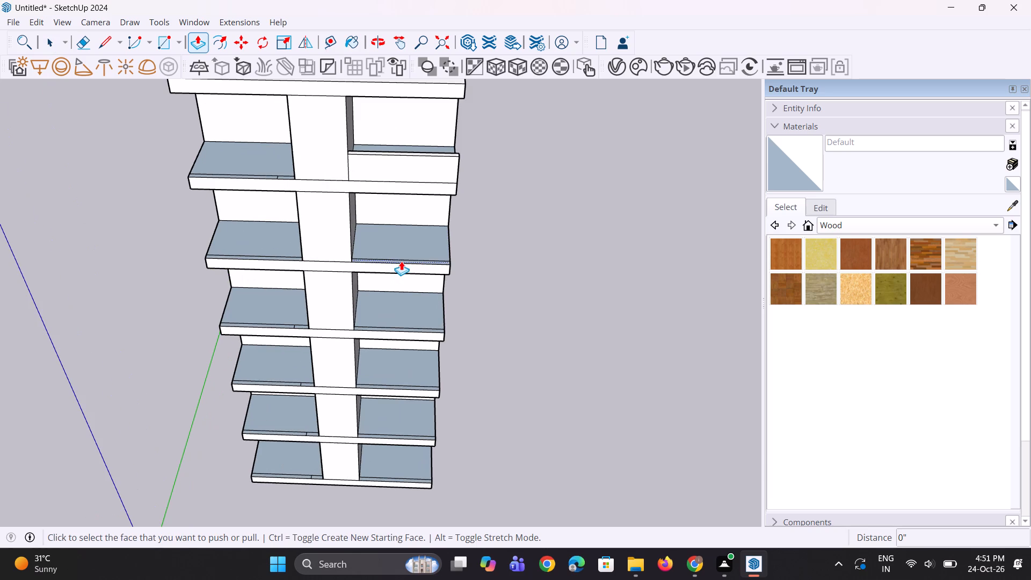
double_click(401, 261)
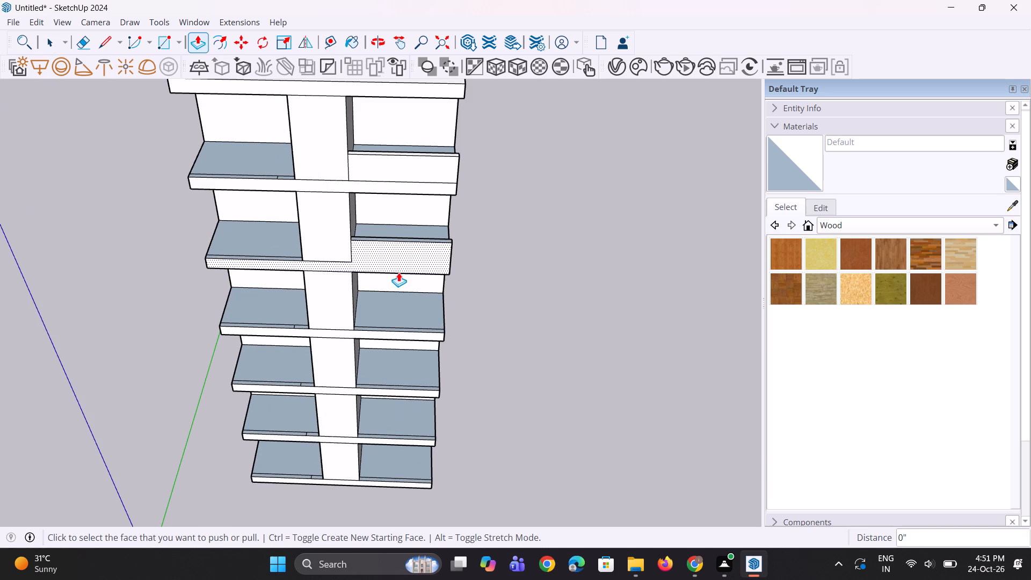
key(ctrl+z)
ctrl+scroll(399, 265, up, 3)
double_click(399, 258)
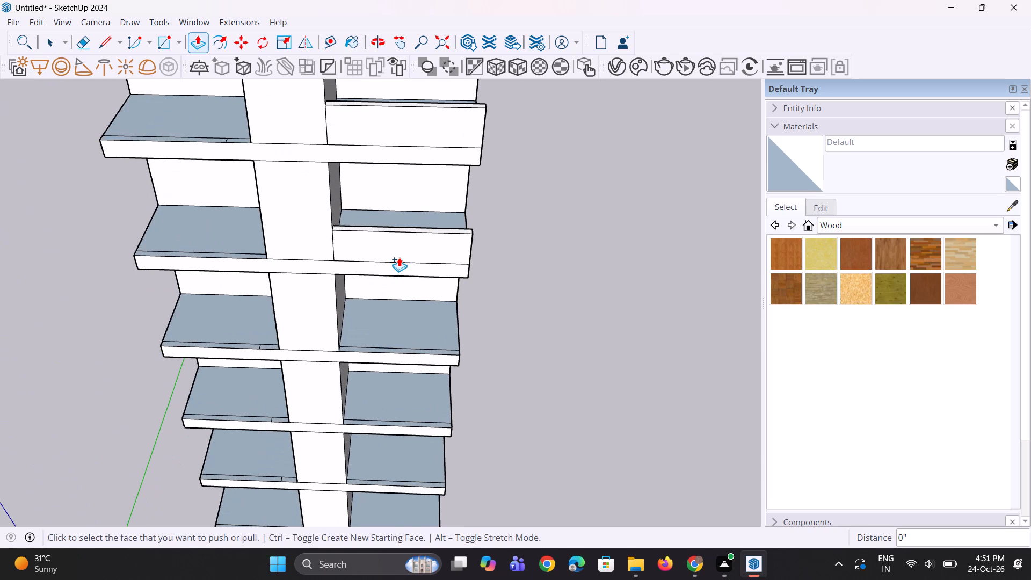
scroll(389, 292, down, 4)
scroll(236, 209, up, 5)
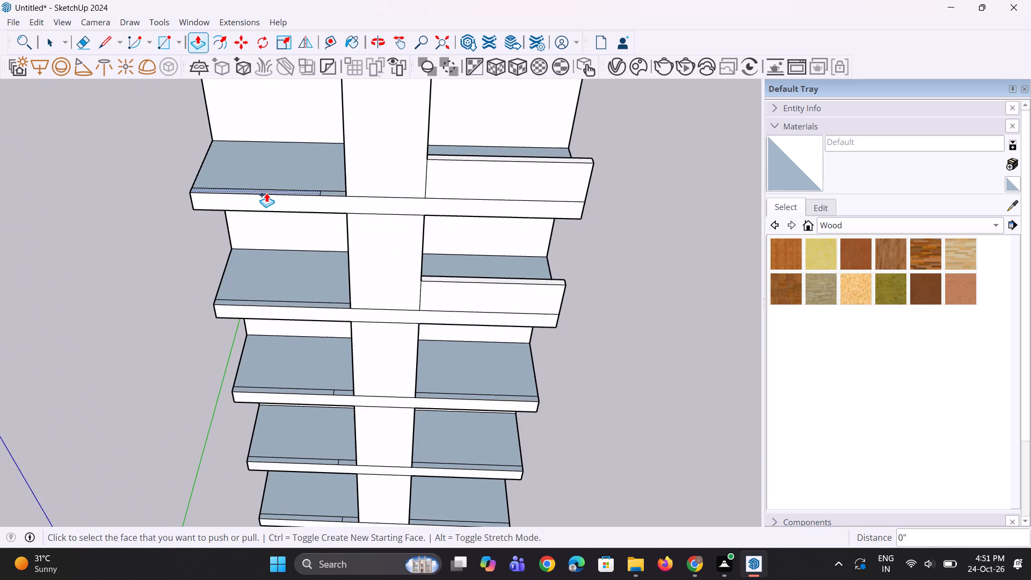
double_click(266, 193)
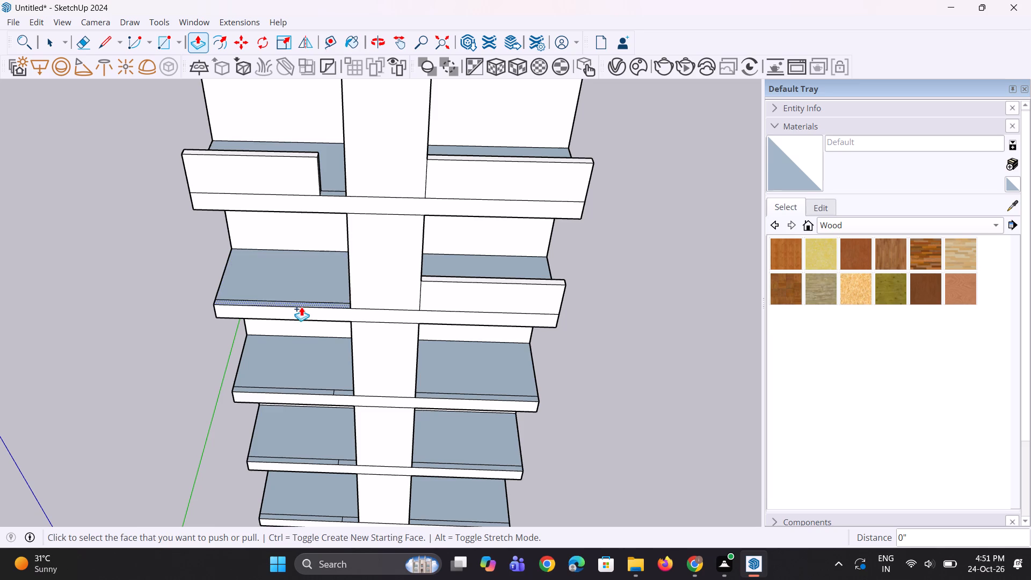
Raise the front strips of the third- and fourth-from-top right balconies by the same 5' to form parapets.
double_click(445, 396)
scroll(447, 262, down, 2)
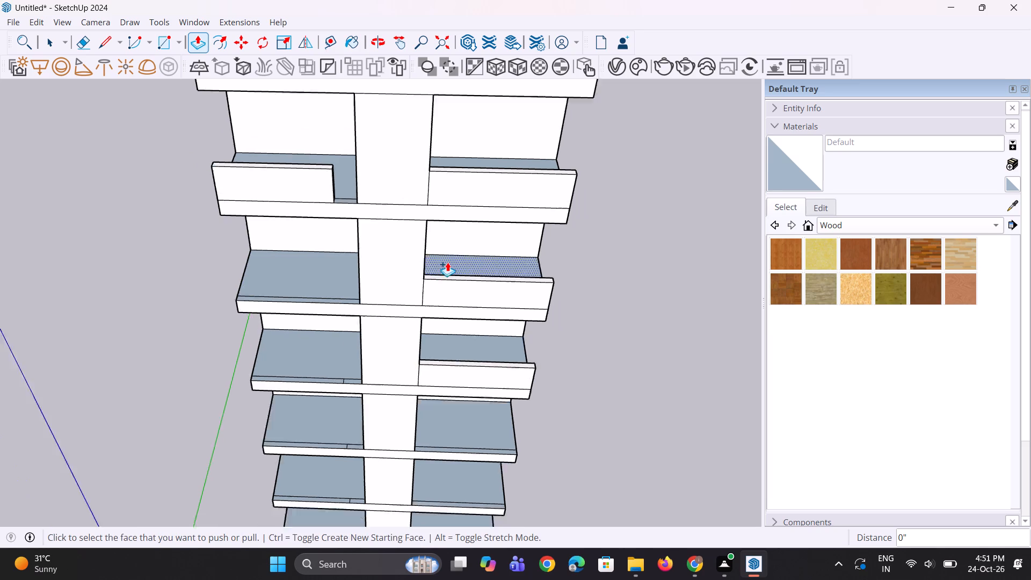
scroll(447, 262, down, 3)
scroll(439, 418, up, 7)
double_click(467, 380)
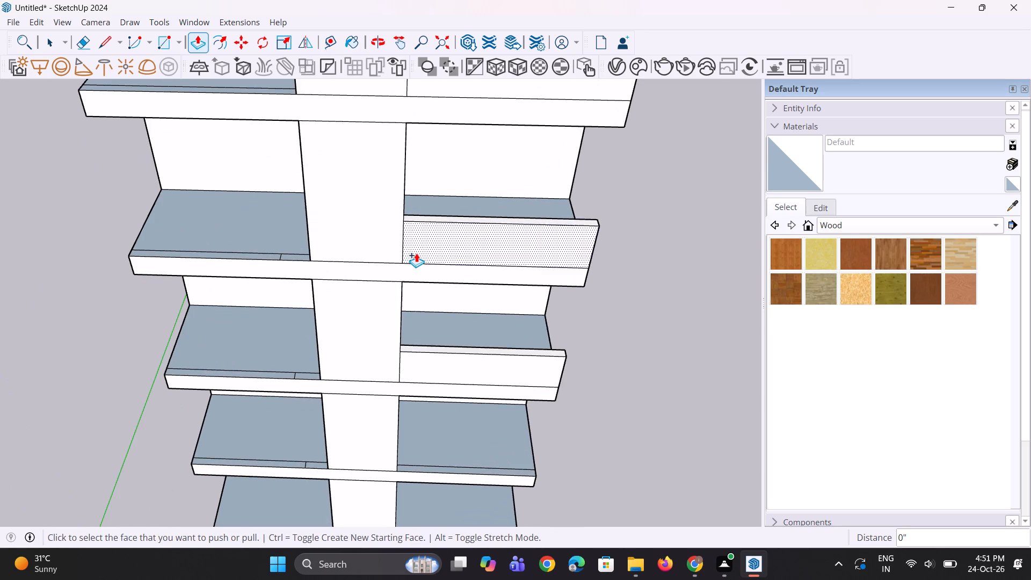
scroll(416, 253, down, 8)
key(space)
Copy the short column-side edge of the second-from-top left balcony's front strip 3' along the strip, away from the column.
scroll(286, 269, up, 1)
middle_drag(293, 278, 412, 310)
scroll(386, 173, up, 8)
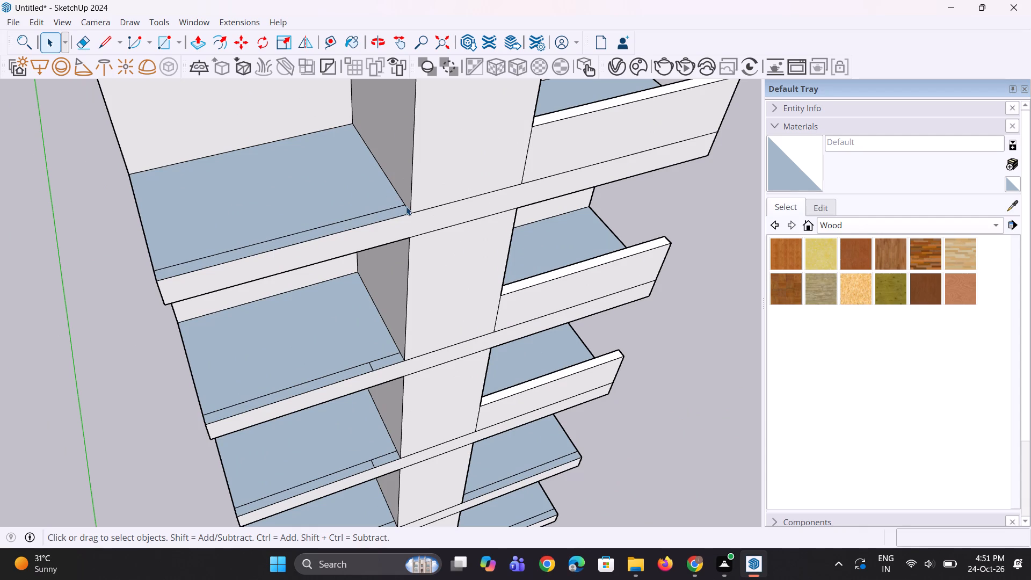
click(408, 209)
scroll(409, 215, up, 2)
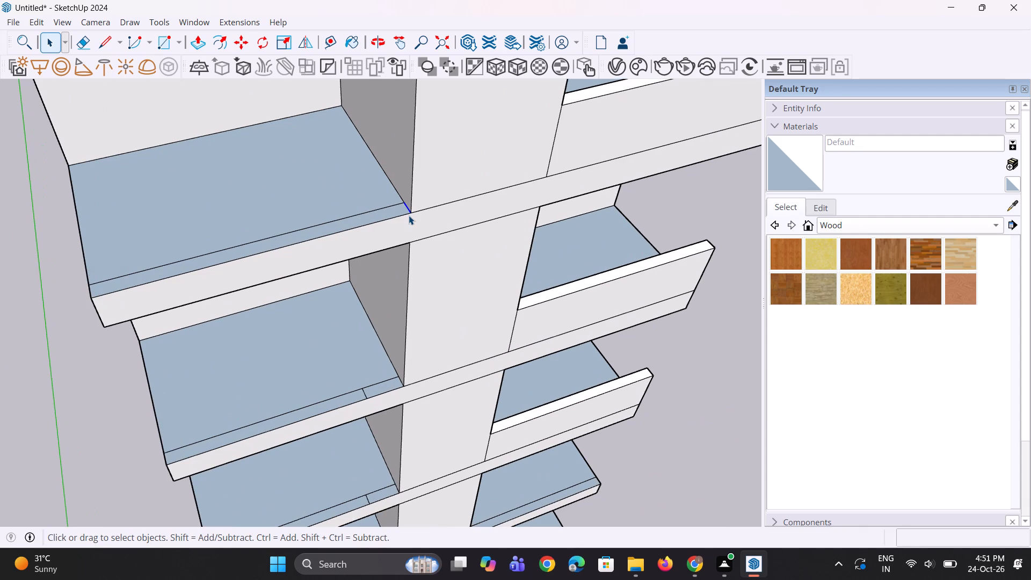
key(m)
click(409, 215)
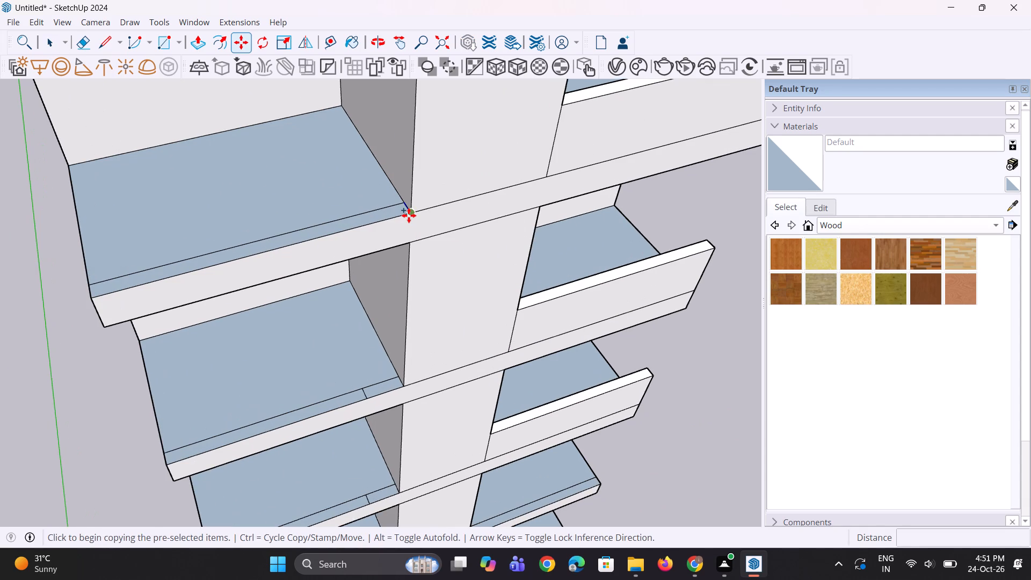
click(361, 229)
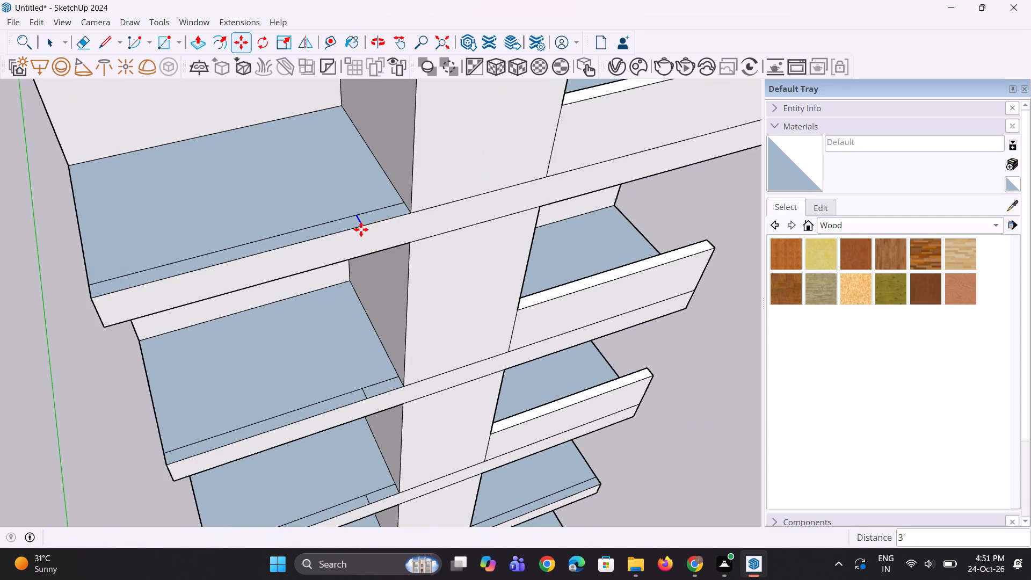
scroll(225, 254, down, 6)
middle_drag(285, 287, 277, 257)
scroll(285, 287, up, 1)
key(space)
key(space)
Push/Pull the front strips of the two lowest right balconies up by the same 5', keeping their base edges.
key(p)
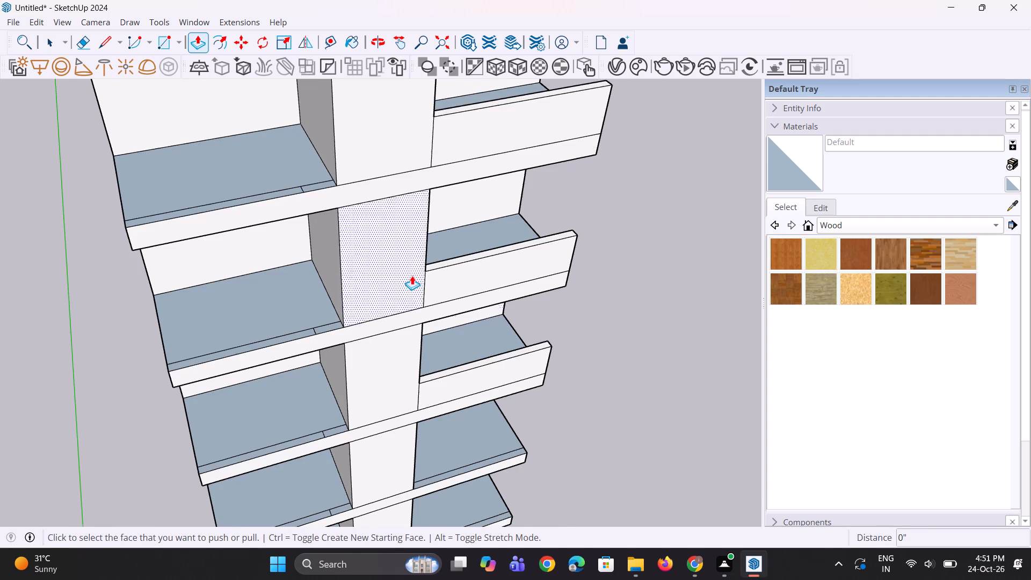
scroll(412, 275, down, 5)
scroll(415, 384, up, 4)
scroll(456, 428, up, 4)
double_click(468, 410)
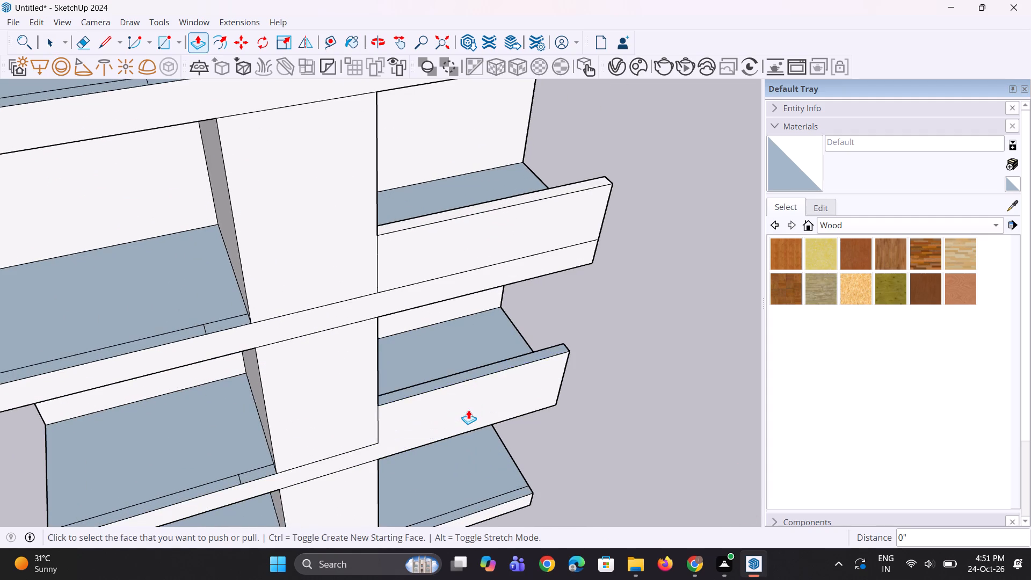
scroll(316, 261, down, 4)
key(ctrl+z)
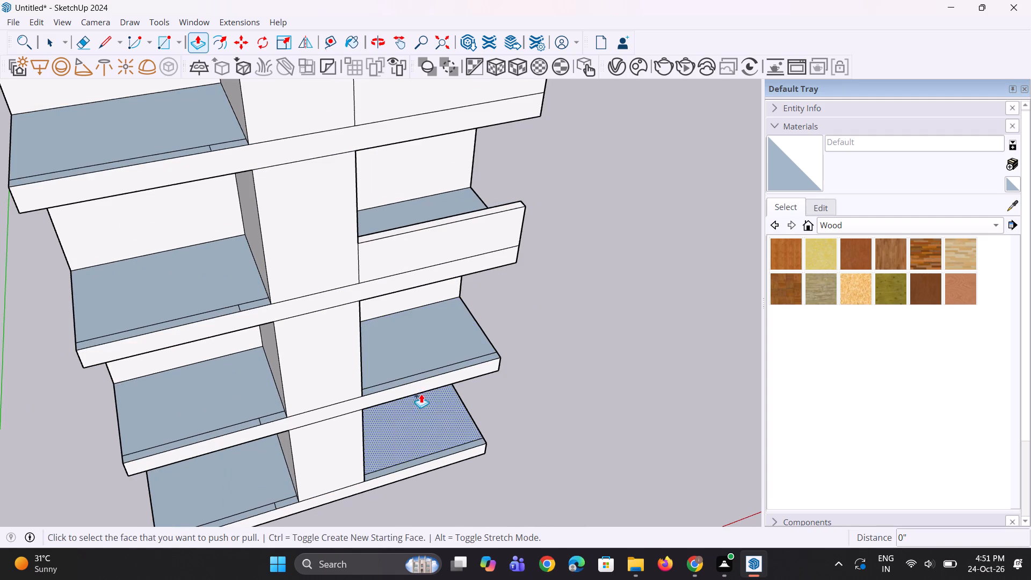
double_click(429, 373)
scroll(278, 220, down, 4)
scroll(387, 385, up, 3)
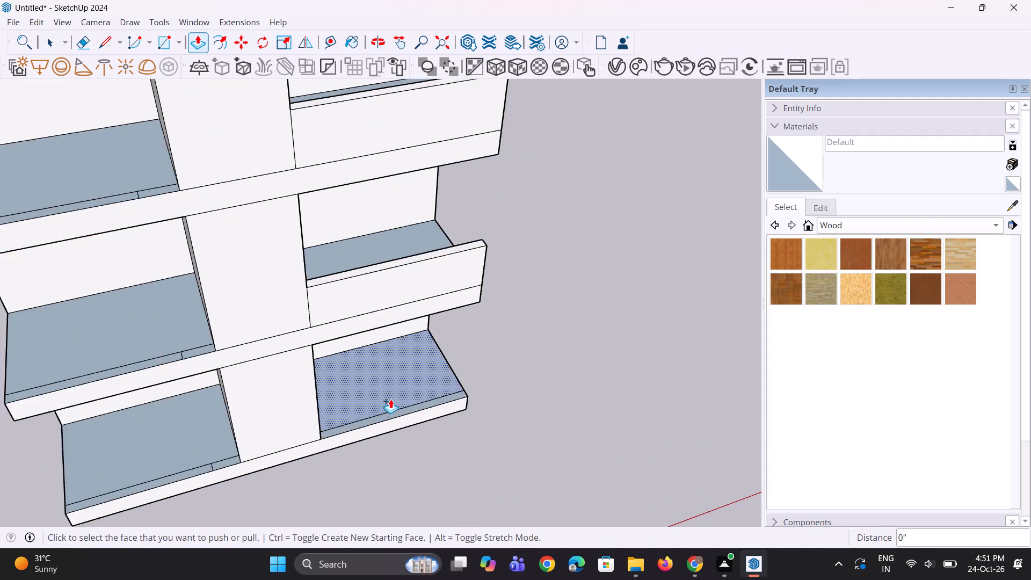
scroll(390, 399, up, 4)
double_click(405, 412)
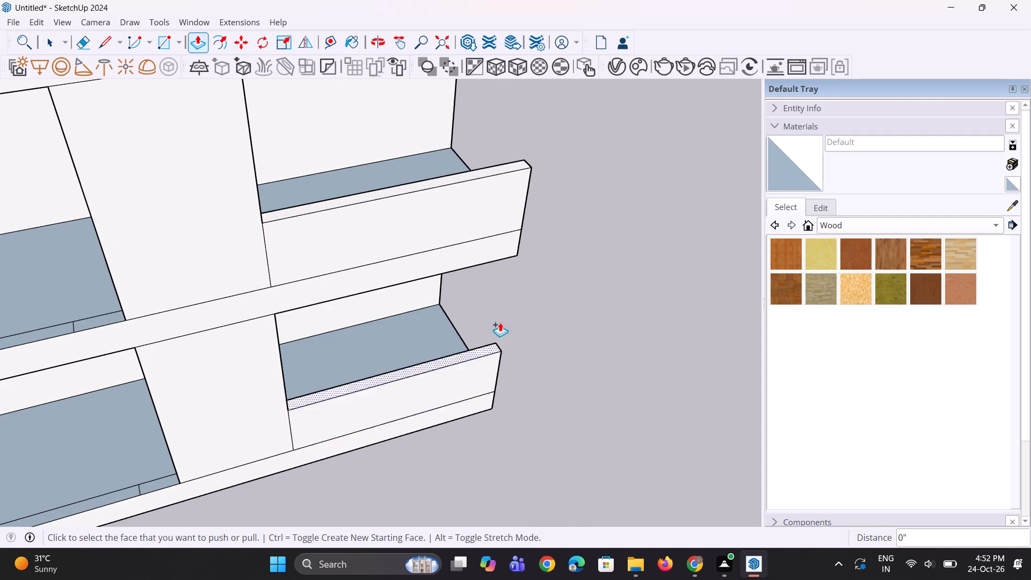
Raise the longer front strip sections of the two lowest left balconies by the same 5', leaving the 3' column-side sections flat.
scroll(500, 322, down, 5)
scroll(207, 447, up, 1)
double_click(207, 447)
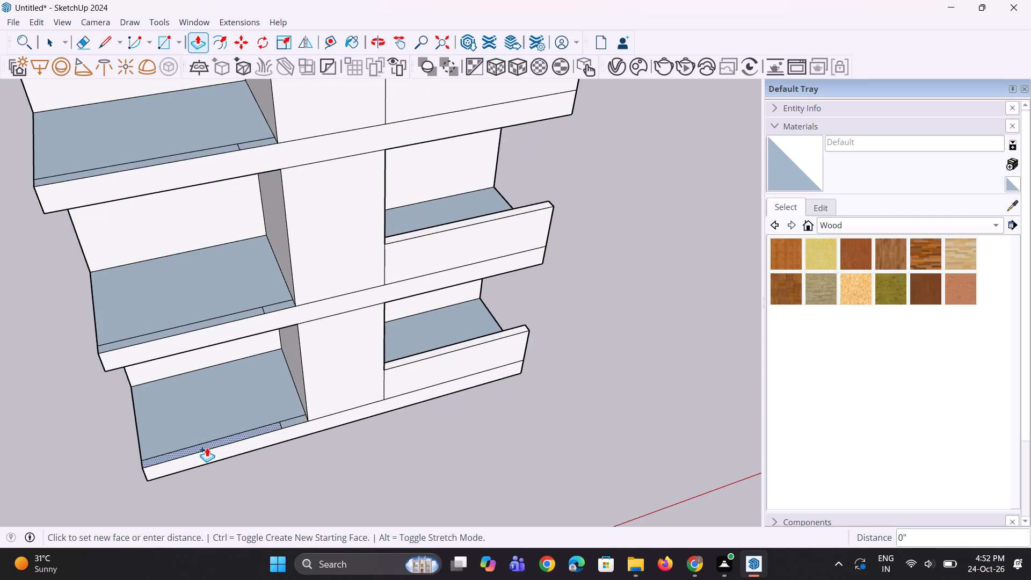
double_click(195, 326)
scroll(337, 411, down, 3)
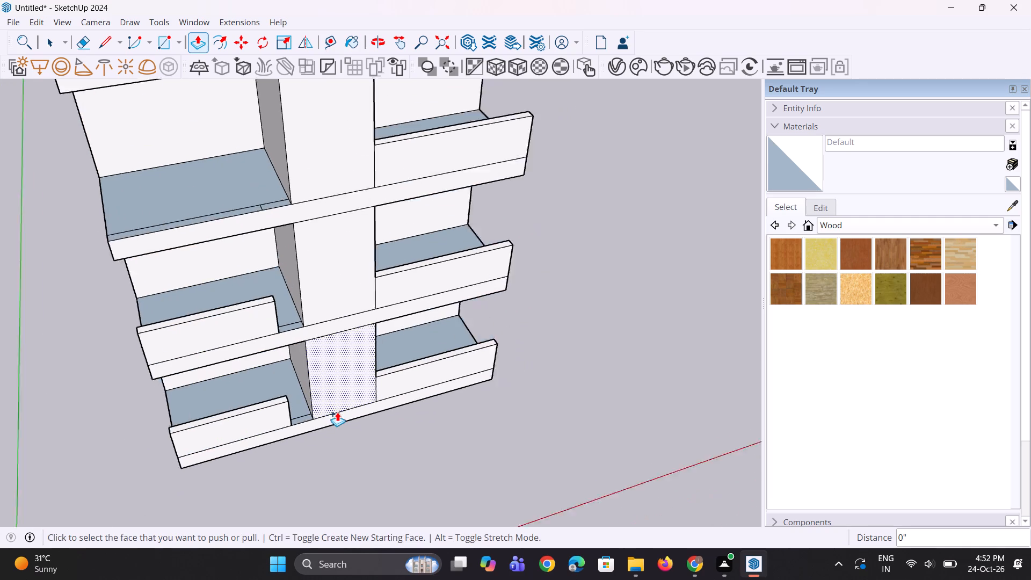
Raise the longer front strip sections of the fourth-, third- and second-from-top left balconies by the same 5', leaving the 3' column-side sections flat.
scroll(218, 248, up, 4)
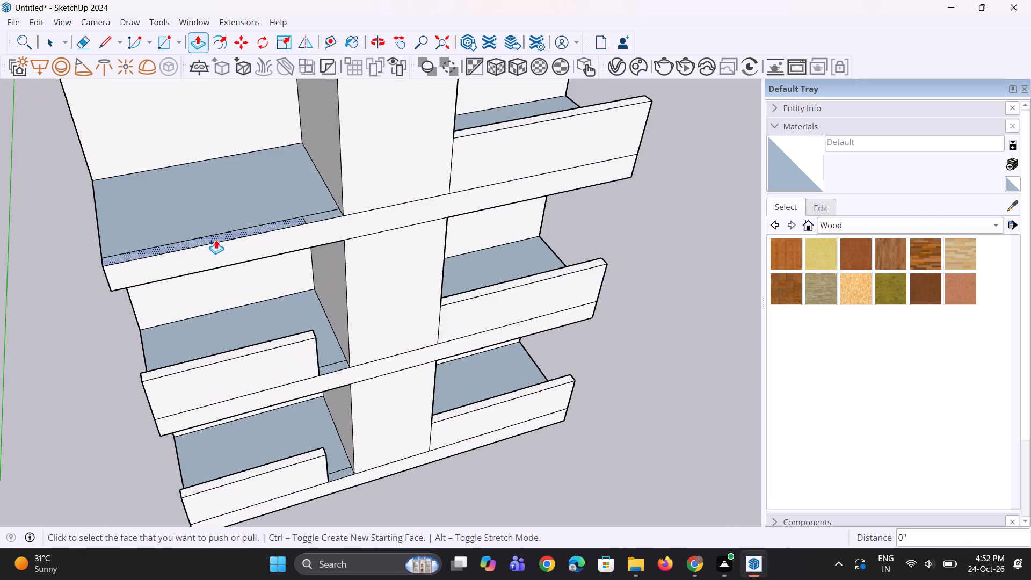
double_click(216, 240)
scroll(372, 353, down, 15)
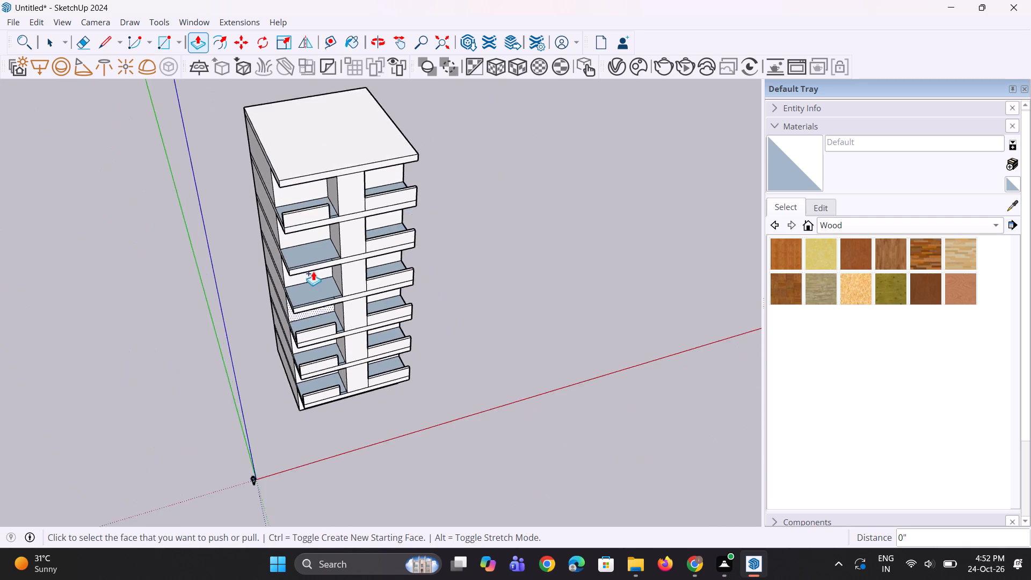
scroll(313, 271, up, 4)
scroll(315, 350, up, 4)
scroll(309, 300, up, 6)
double_click(309, 300)
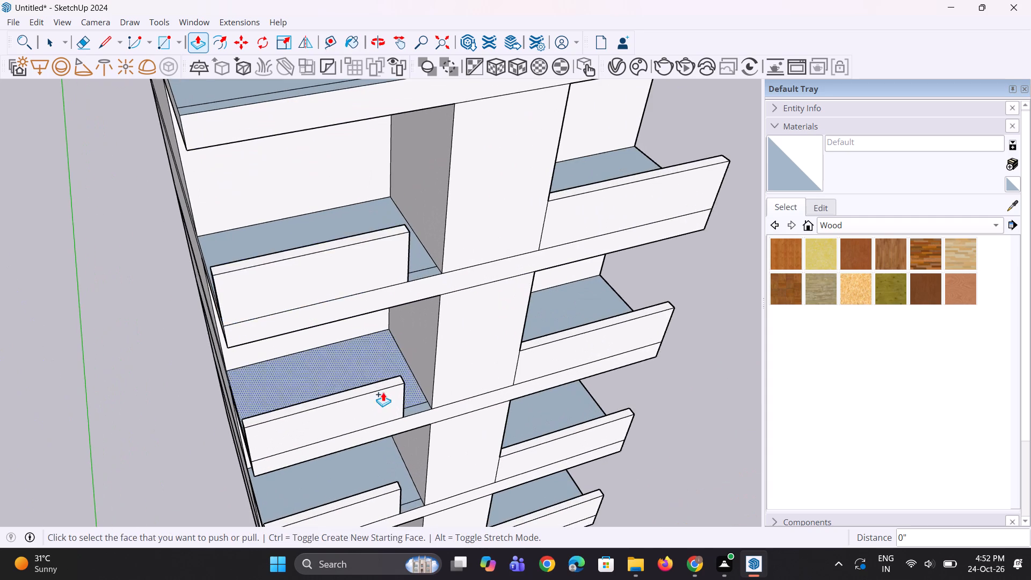
scroll(385, 397, down, 11)
scroll(366, 293, up, 9)
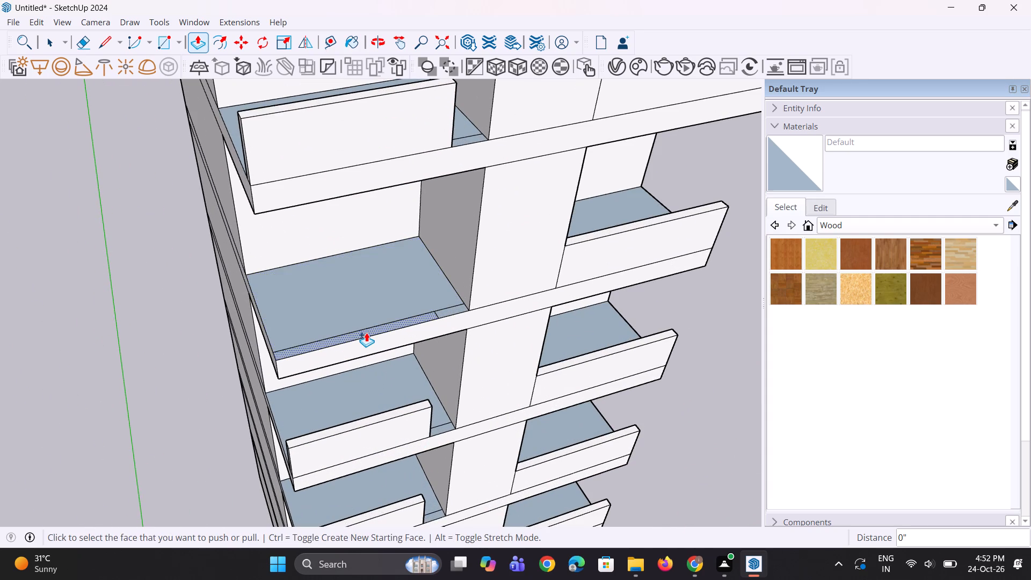
double_click(366, 332)
Inspect the balcony parapets and column-side gaps along the front of the building.
scroll(335, 347, down, 6)
scroll(458, 345, up, 1)
middle_drag(458, 345, 408, 289)
scroll(364, 306, up, 1)
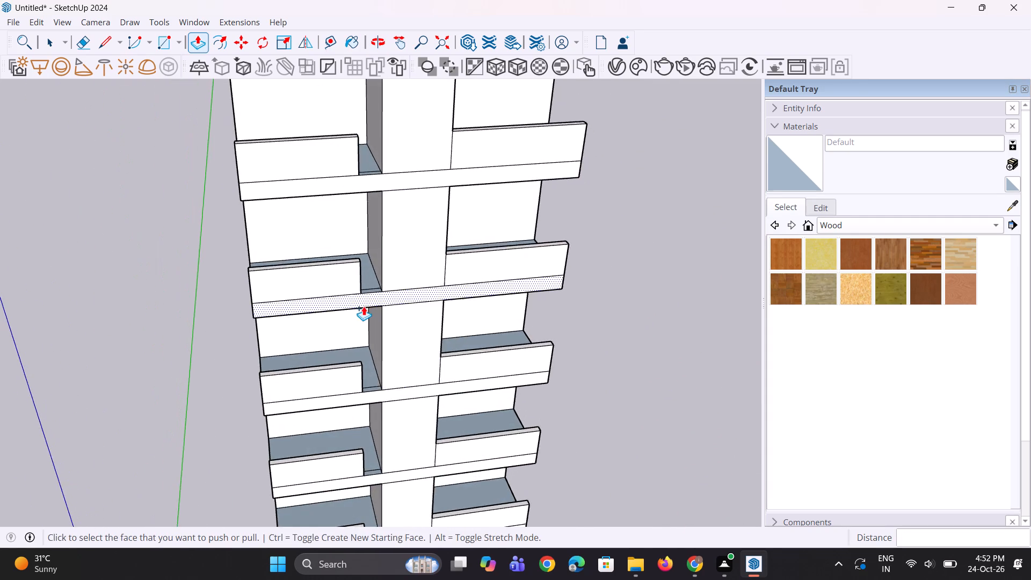
scroll(364, 306, up, 4)
scroll(351, 324, down, 5)
middle_drag(375, 346, 349, 331)
scroll(350, 320, down, 5)
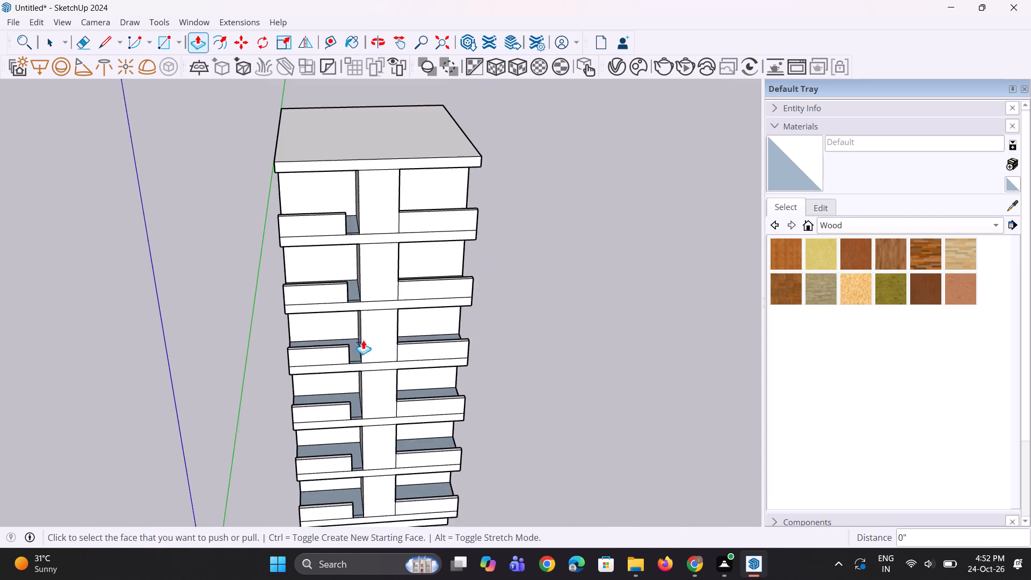
middle_drag(363, 340, 354, 277)
scroll(333, 278, up, 3)
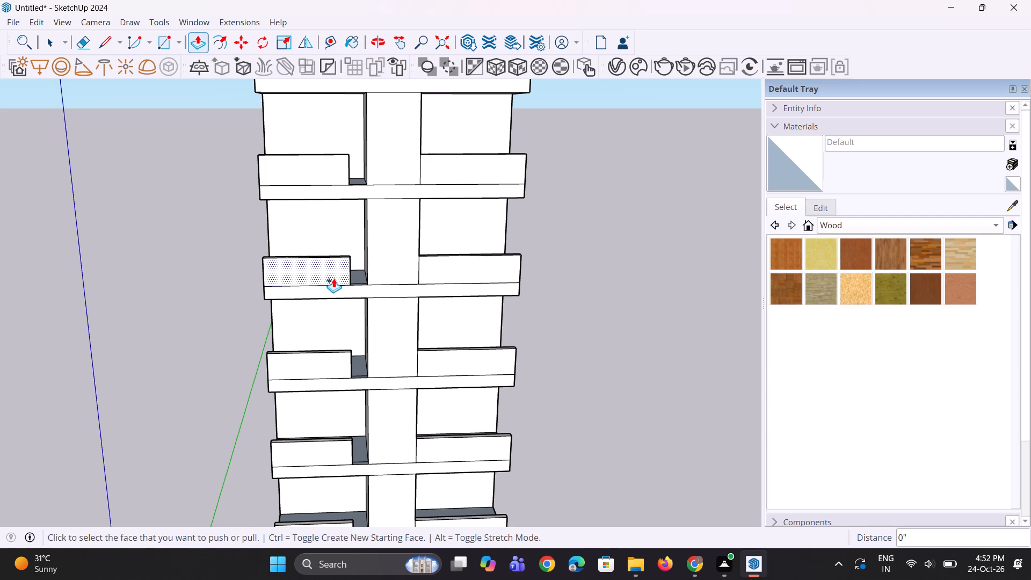
Draw a vertical line about 2' 4" long down the top left balcony's slab front, starting at the parapet's column-side end.
key(space)
key(space)
key(l)
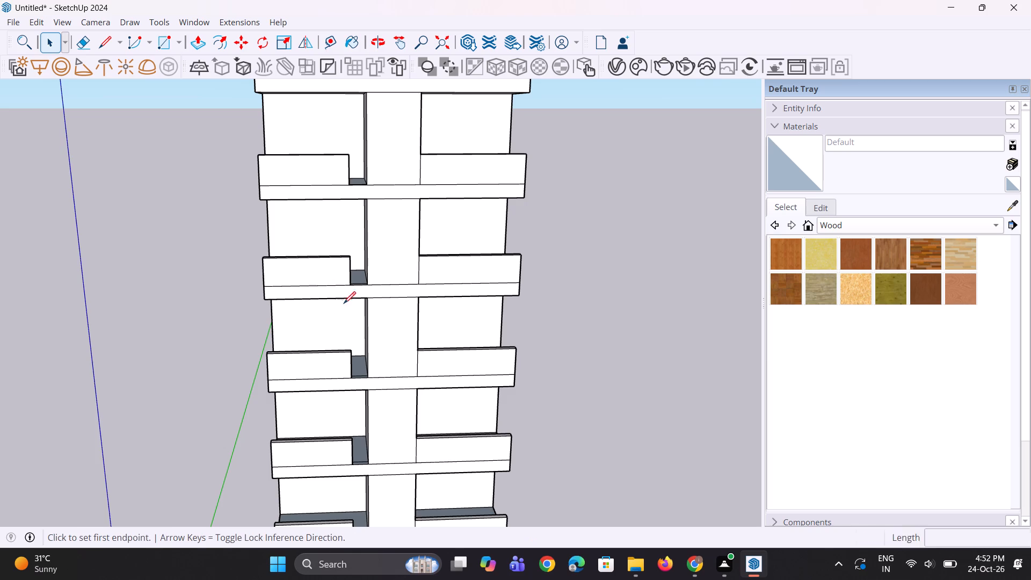
scroll(350, 269, up, 3)
scroll(367, 185, up, 3)
click(343, 136)
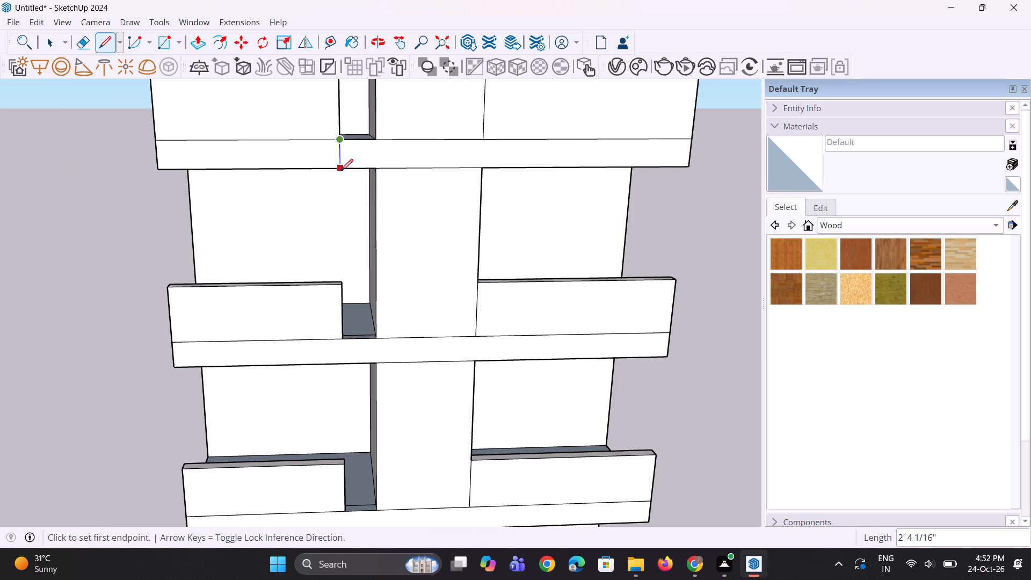
click(341, 171)
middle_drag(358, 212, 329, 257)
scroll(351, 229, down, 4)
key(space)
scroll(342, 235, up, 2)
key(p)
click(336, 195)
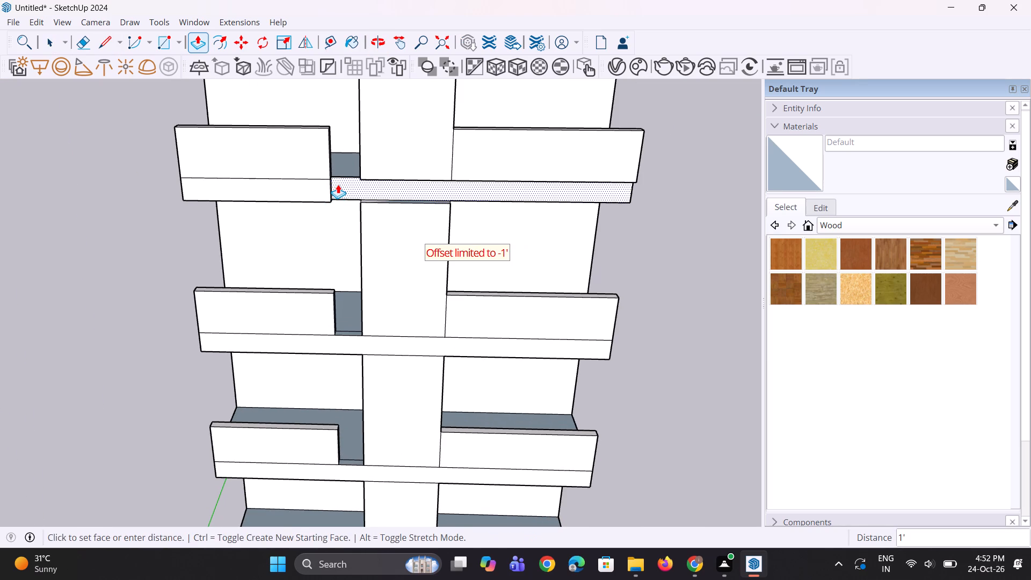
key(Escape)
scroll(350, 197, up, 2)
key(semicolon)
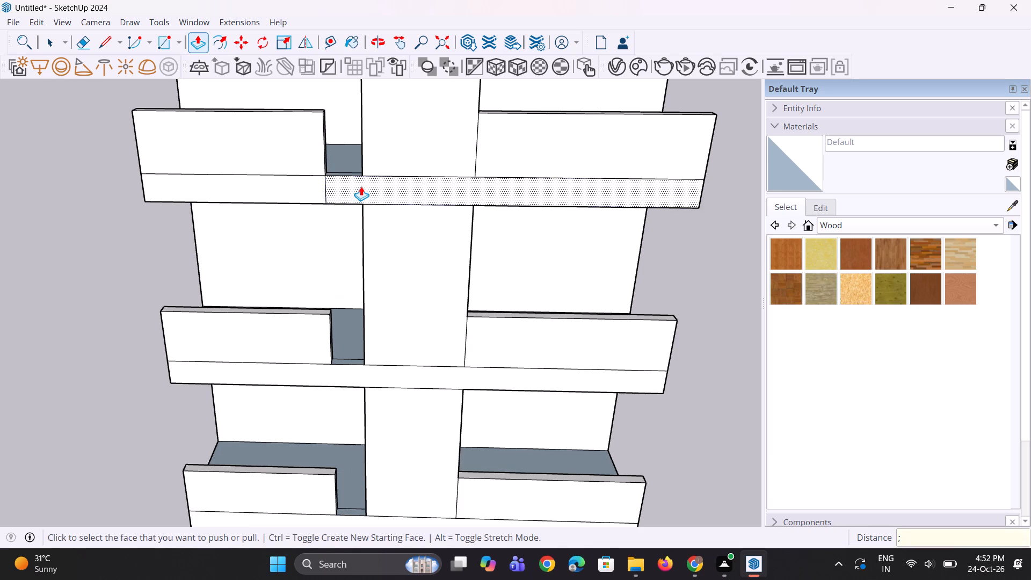
Draw a second vertical line down the top balcony's slab front where the gap meets the column, enclosing the 3' section.
key(l)
scroll(375, 162, up, 2)
click(361, 182)
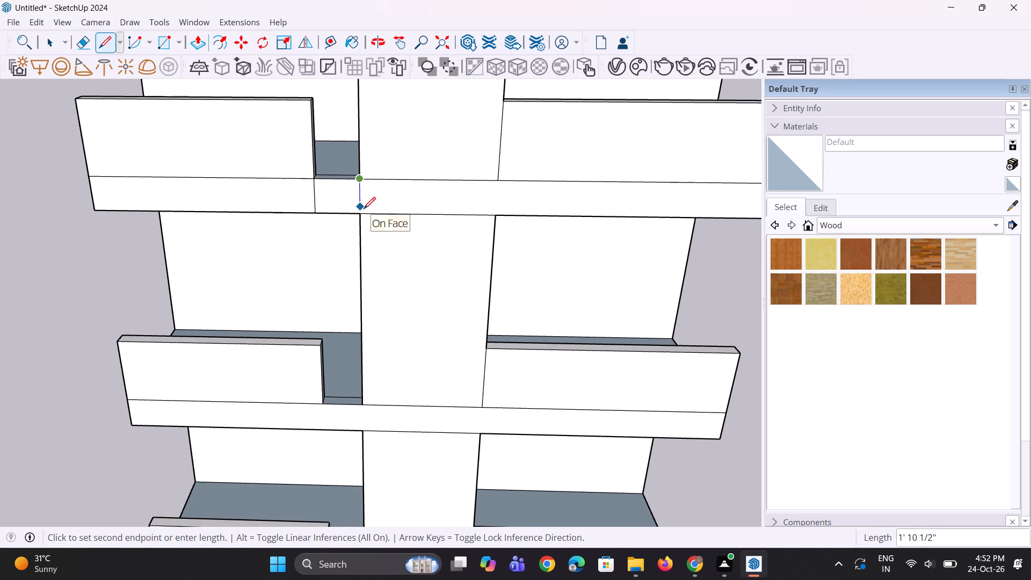
click(362, 212)
Split off the 3' gap section of the second-from-top slab front with vertical lines at the parapet end and column edge.
scroll(362, 196, down, 8)
scroll(355, 352, up, 4)
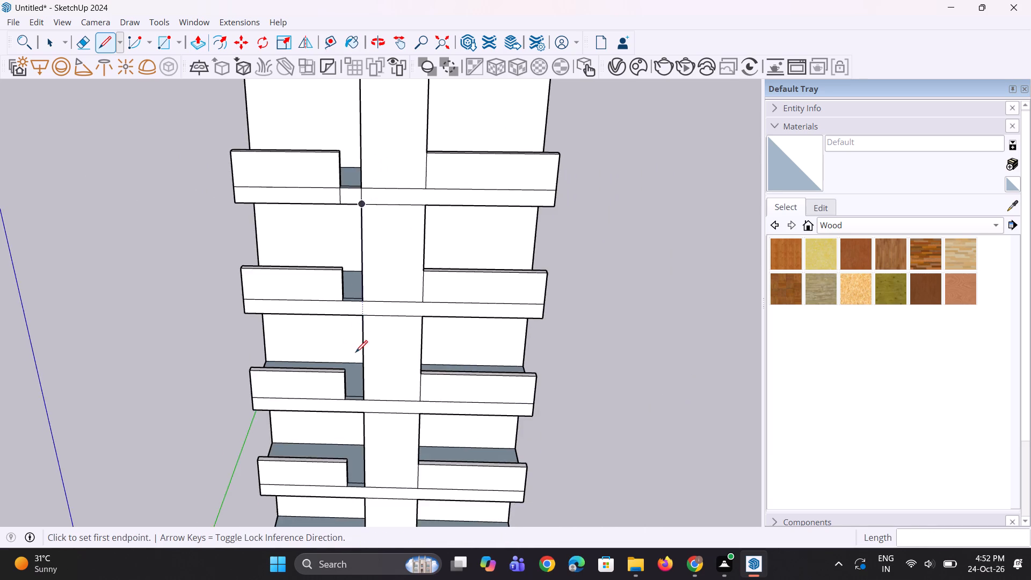
scroll(341, 311, up, 5)
click(332, 243)
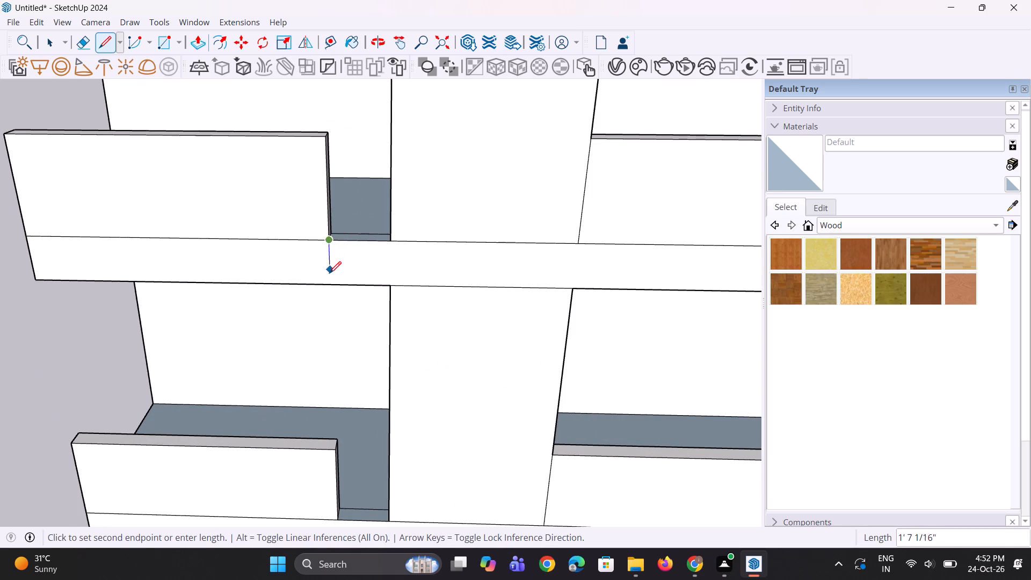
click(328, 281)
click(389, 243)
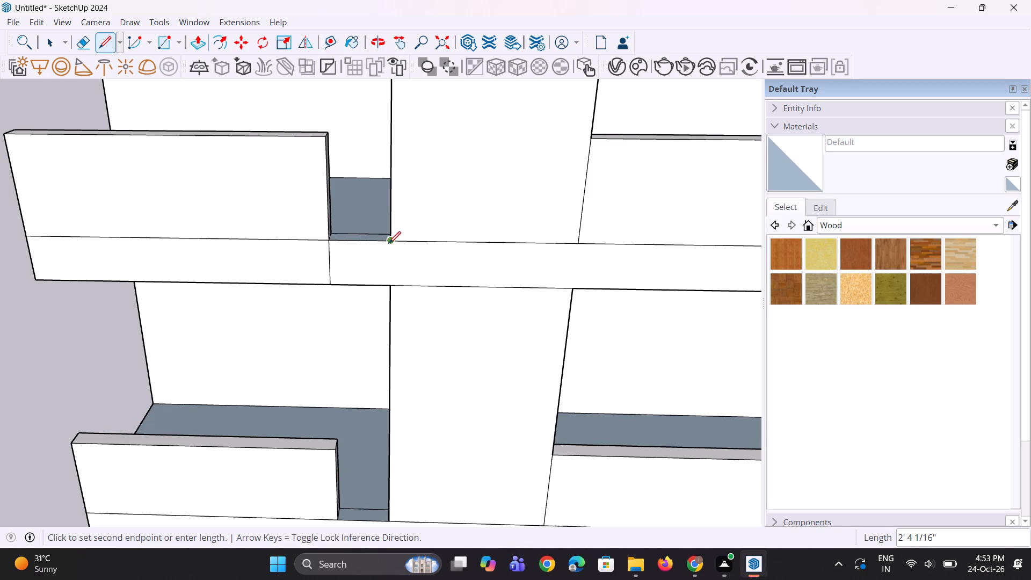
click(388, 284)
Draw vertical lines down the third-from-top slab front at the left parapet's end and the column edge, enclosing the 3' gap section.
scroll(387, 220, down, 15)
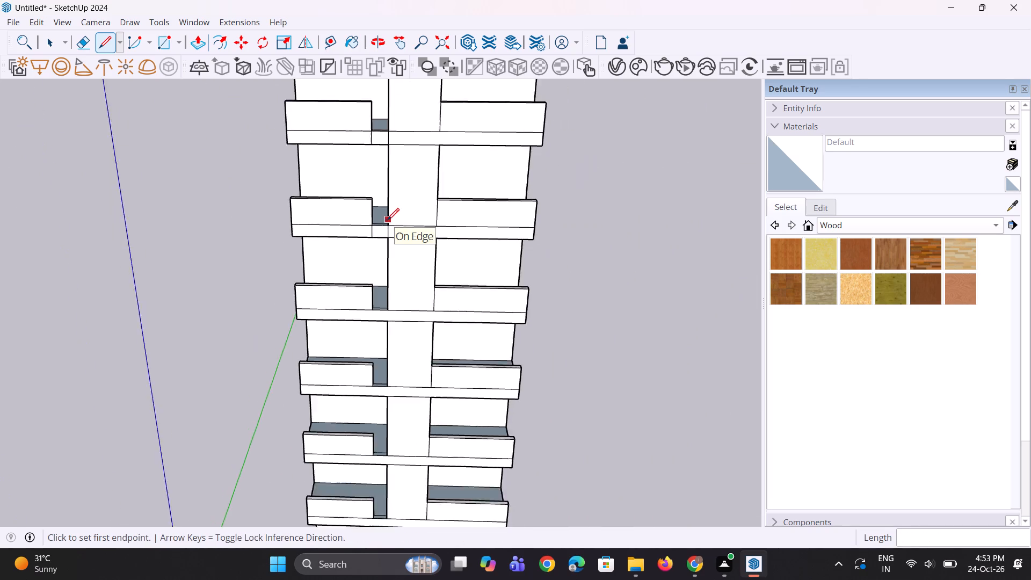
scroll(387, 220, down, 8)
scroll(381, 377, up, 5)
scroll(380, 181, up, 9)
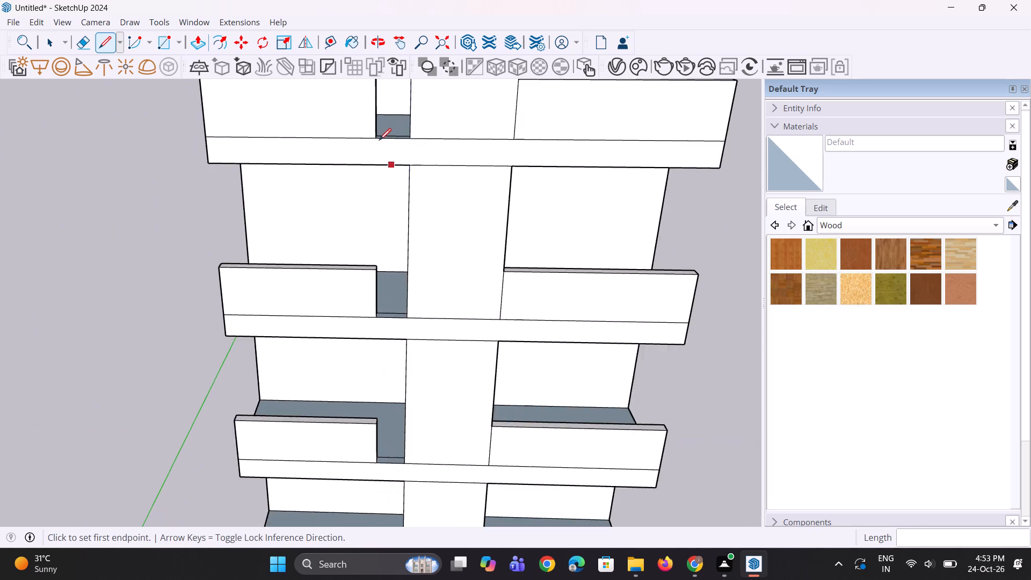
scroll(379, 140, up, 5)
click(375, 136)
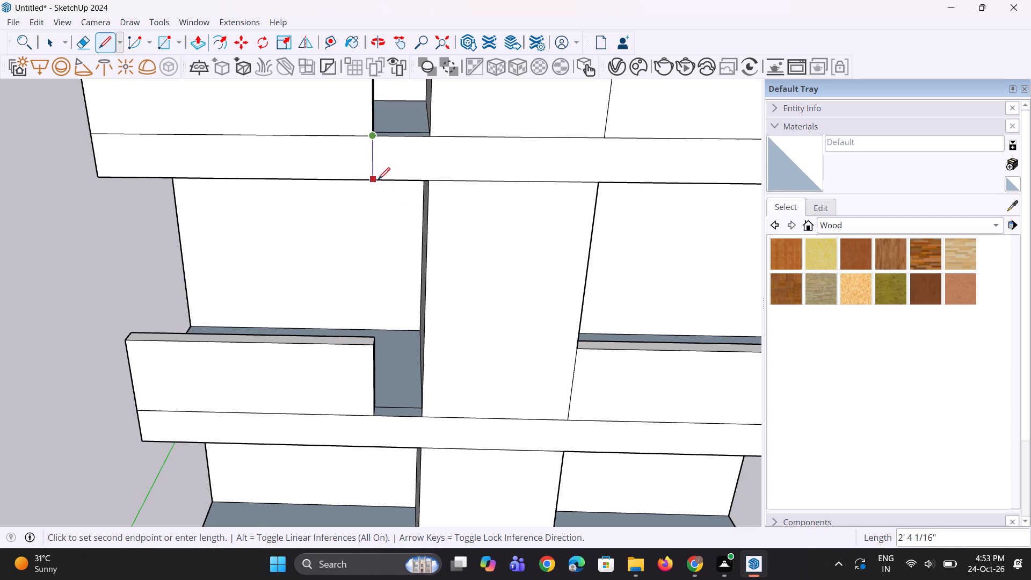
click(378, 179)
click(431, 132)
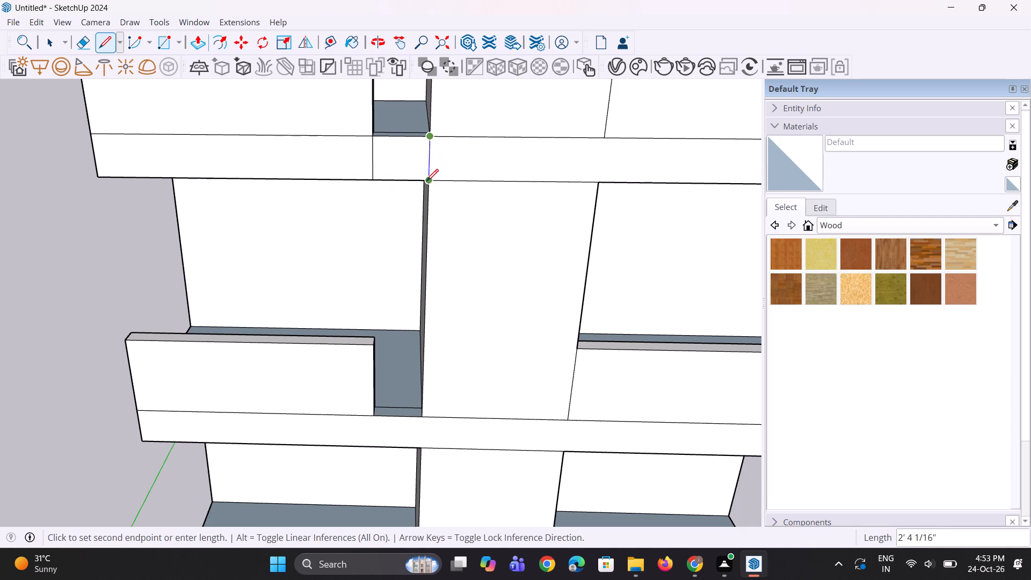
click(426, 181)
Mark off the 3' gap section on the fourth-from-top slab front with vertical lines at the left parapet's end and column edge.
scroll(401, 287, down, 9)
scroll(398, 401, up, 4)
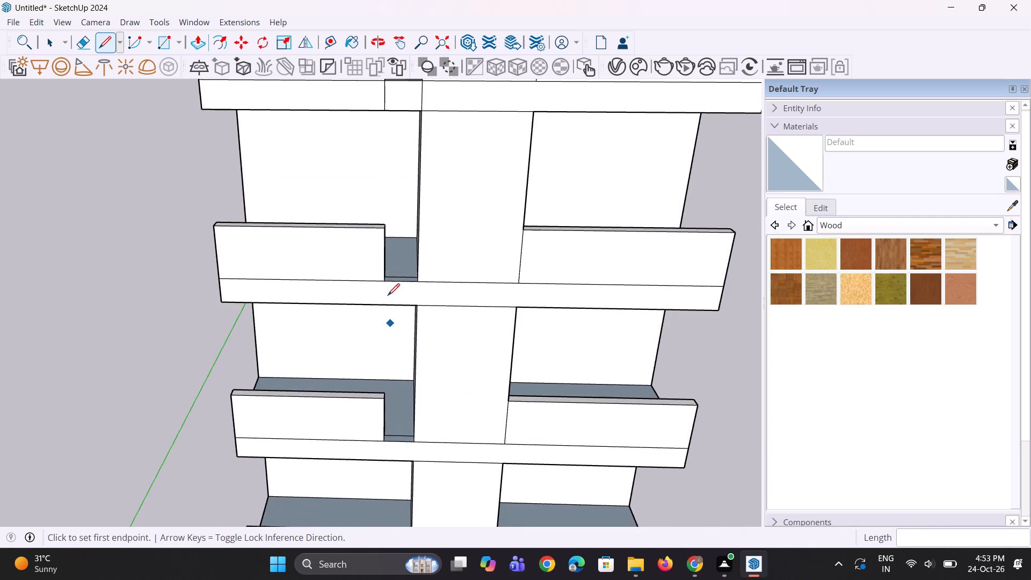
scroll(388, 295, up, 6)
click(386, 278)
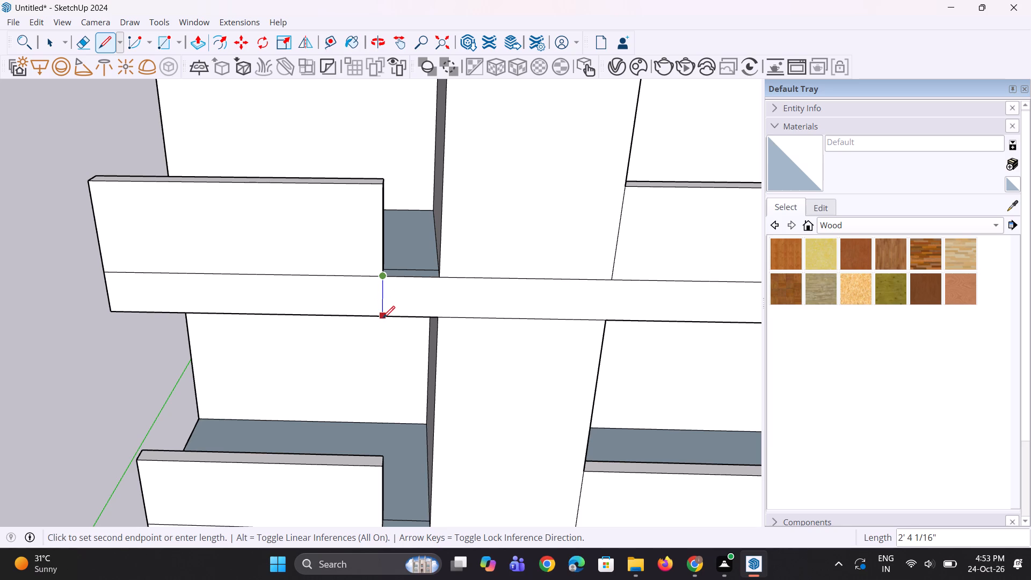
click(383, 318)
click(439, 278)
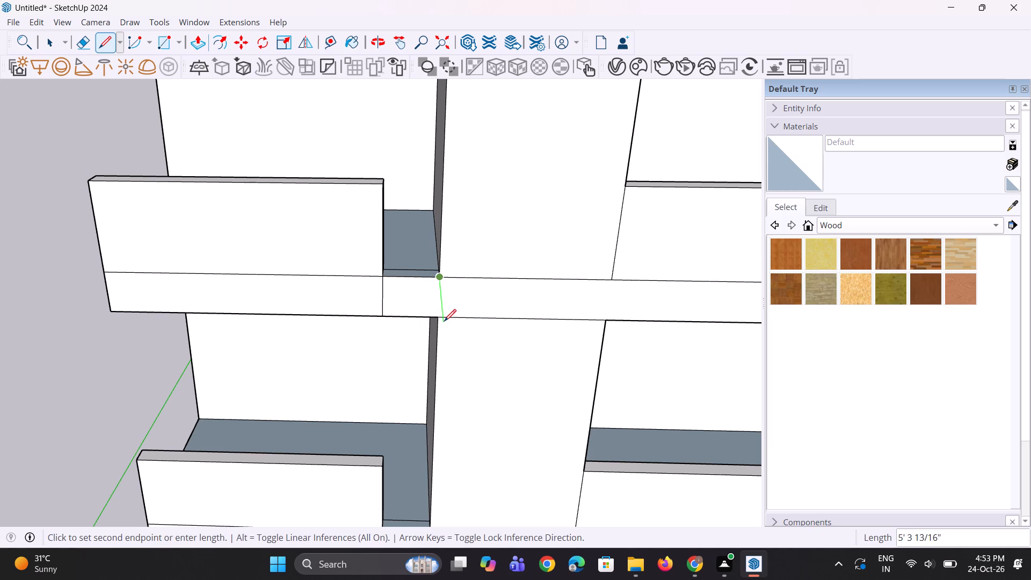
click(437, 316)
Draw two vertical lines down the second-lowest slab front, below the left parapet's end and at the column edge.
scroll(409, 278, down, 16)
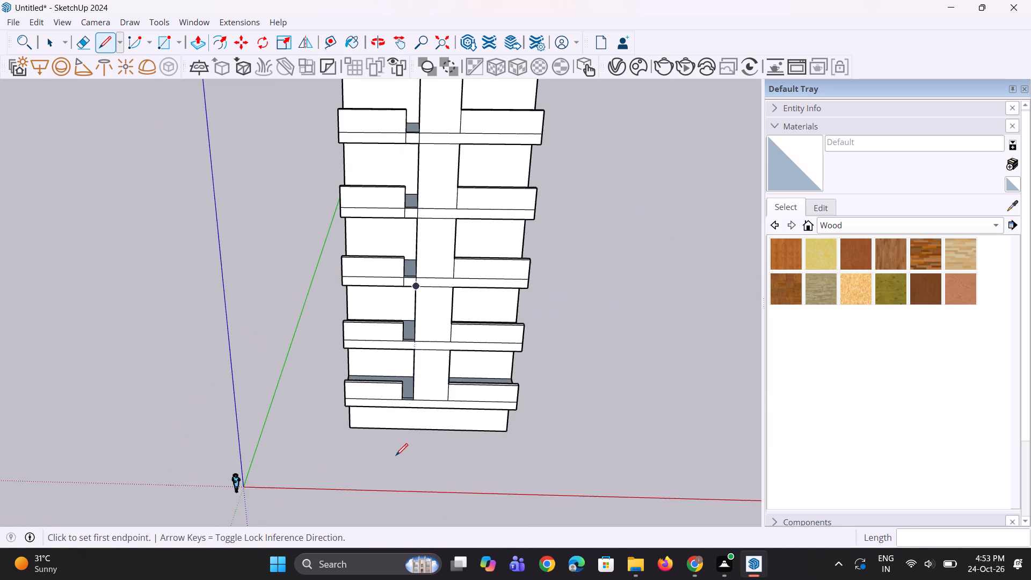
scroll(395, 461, up, 4)
scroll(412, 273, up, 10)
click(403, 284)
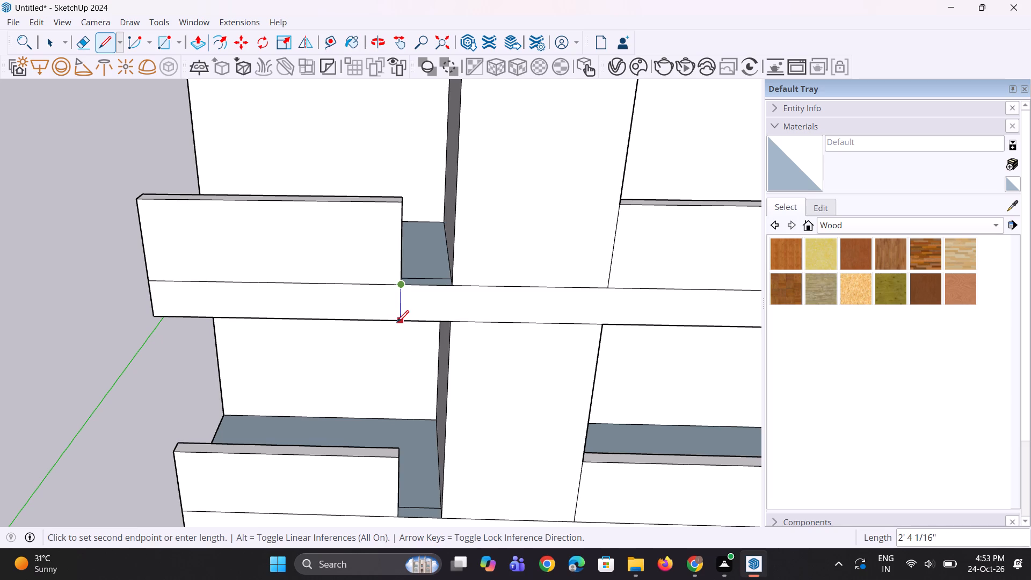
click(397, 322)
click(454, 286)
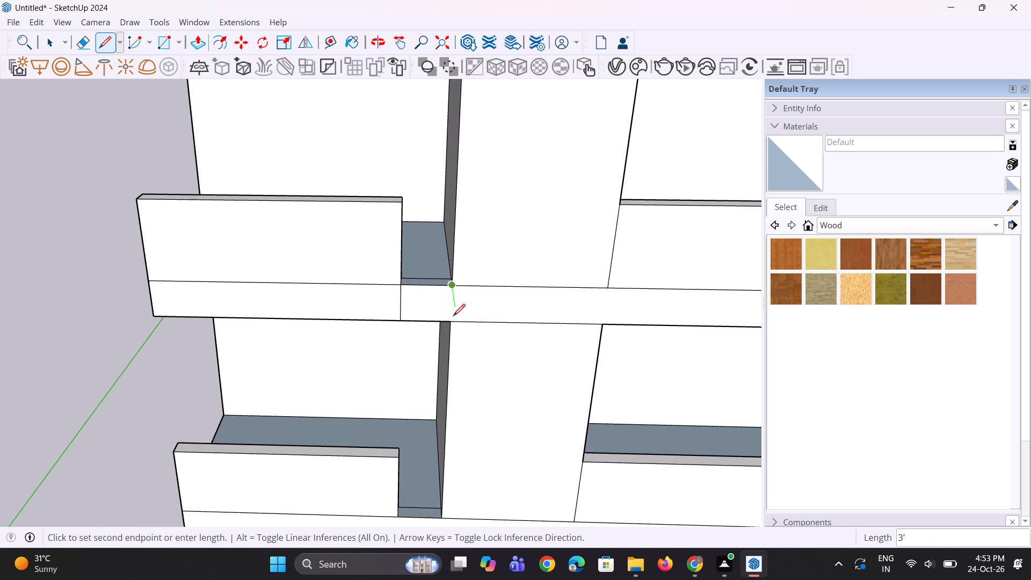
click(450, 320)
Enclose the 3' gap section of the lowest slab front with vertical lines at the left parapet's end and column edge.
scroll(415, 245, down, 8)
scroll(402, 429, up, 2)
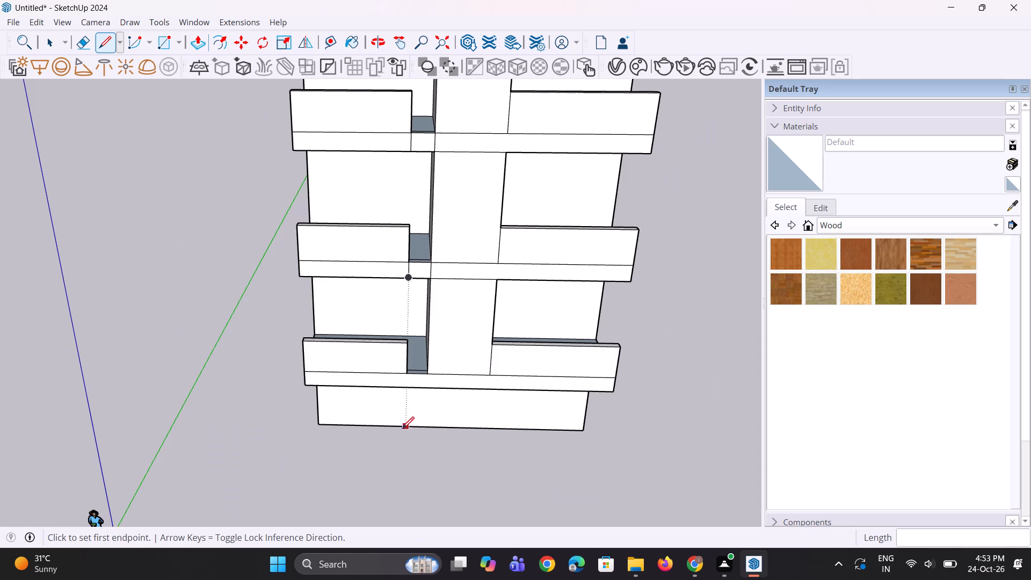
scroll(402, 429, up, 11)
click(416, 349)
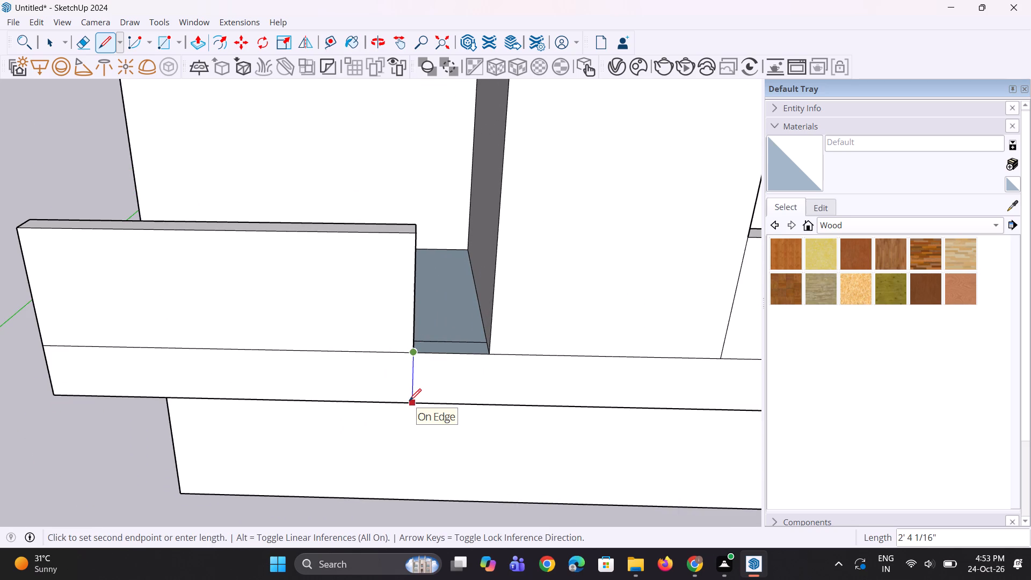
click(409, 401)
click(491, 352)
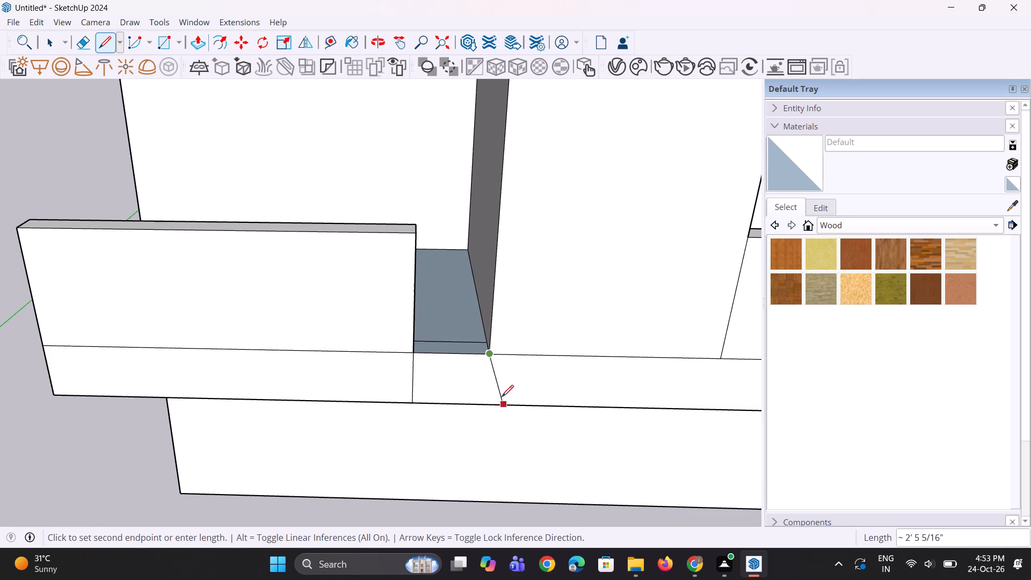
middle_drag(499, 394, 502, 271)
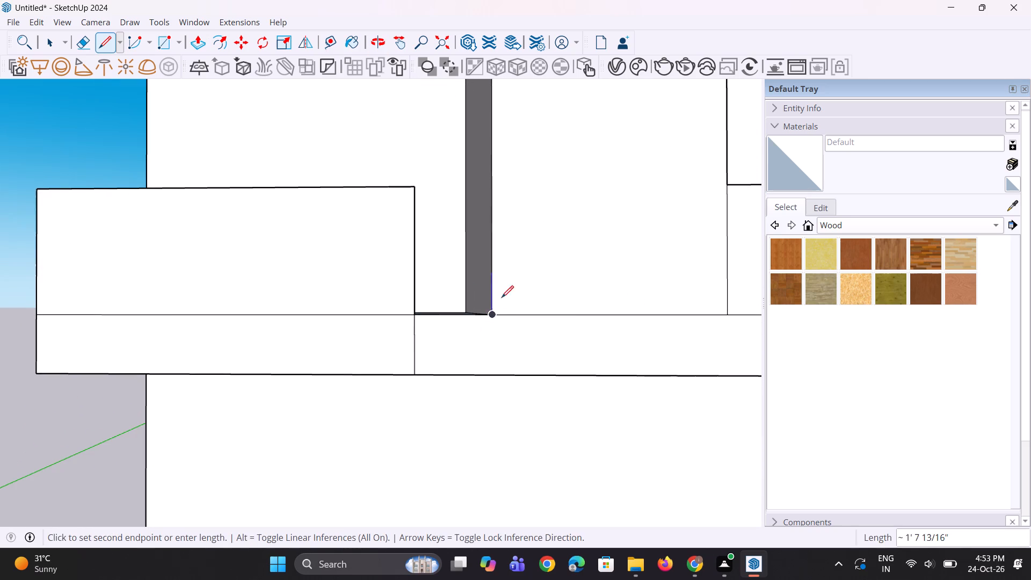
click(491, 373)
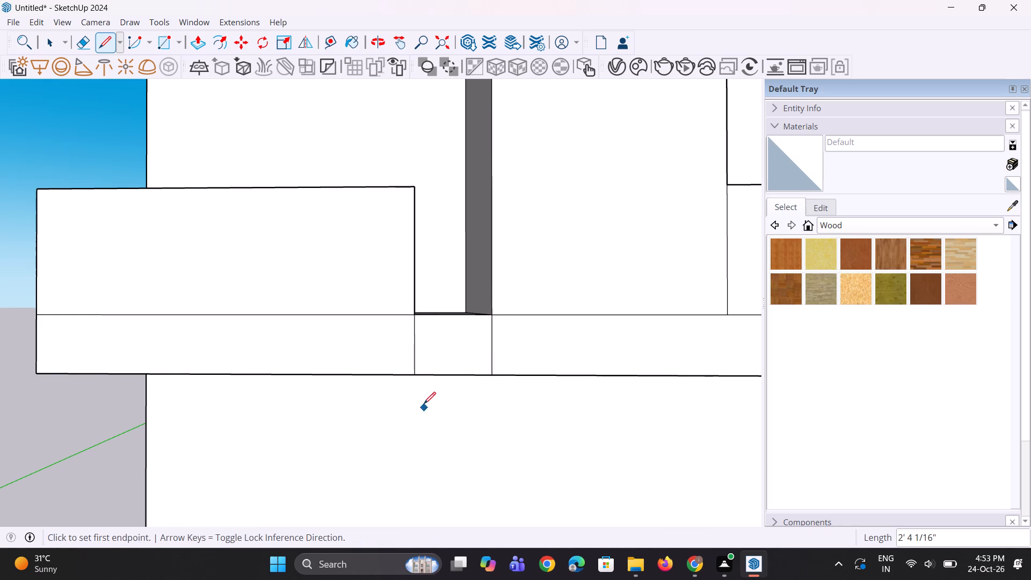
Push the lowest left balcony's 3' slab-front section inward 1'.
scroll(424, 404, down, 11)
middle_drag(386, 387, 361, 473)
scroll(403, 426, up, 5)
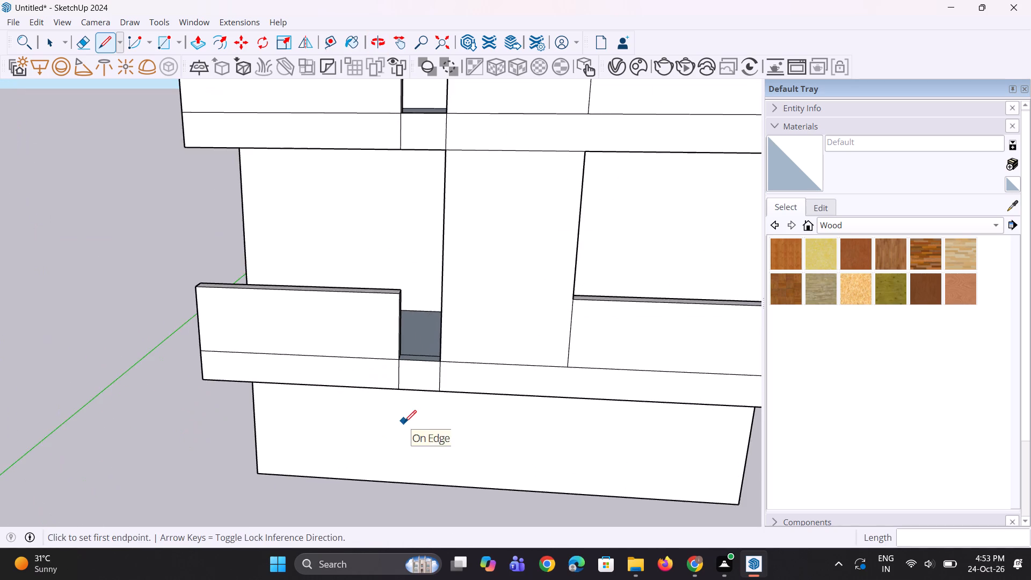
key(p)
scroll(415, 408, up, 2)
click(419, 378)
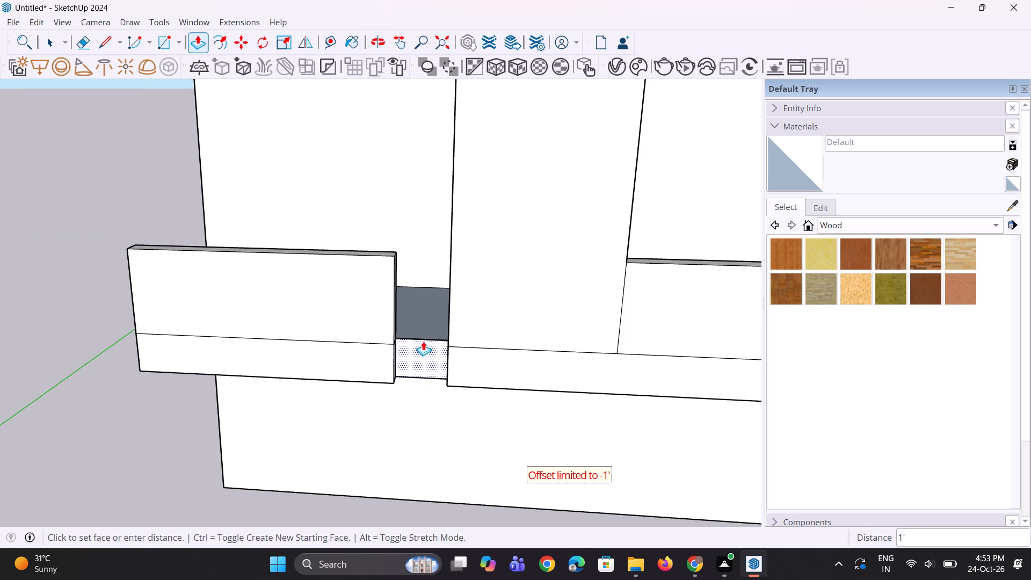
click(423, 341)
Push the same lowest gap section a further 10' 11 9/16" inward, cutting through the balcony slab.
middle_drag(424, 392, 432, 426)
scroll(444, 462, down, 8)
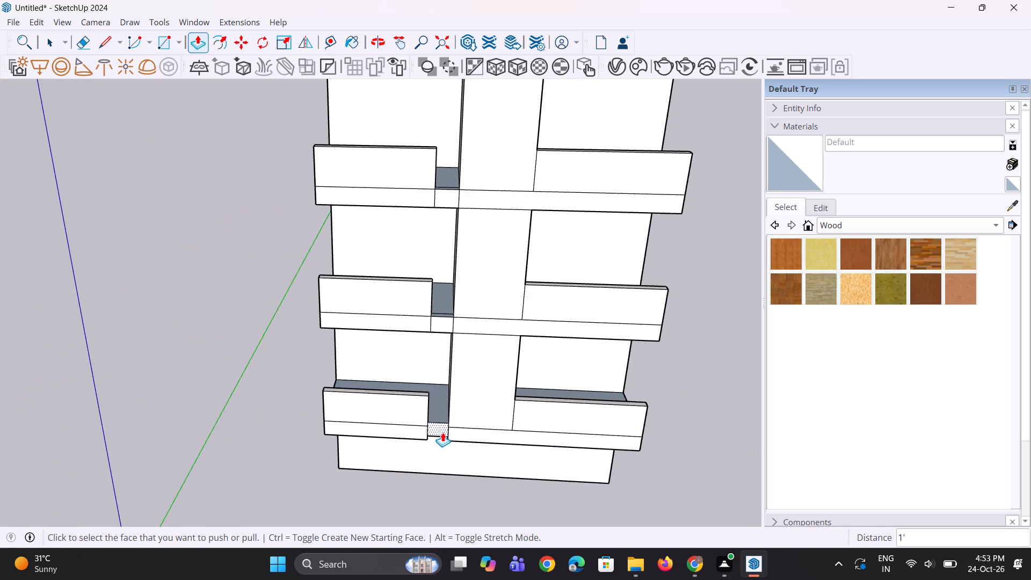
scroll(435, 426, up, 3)
click(435, 426)
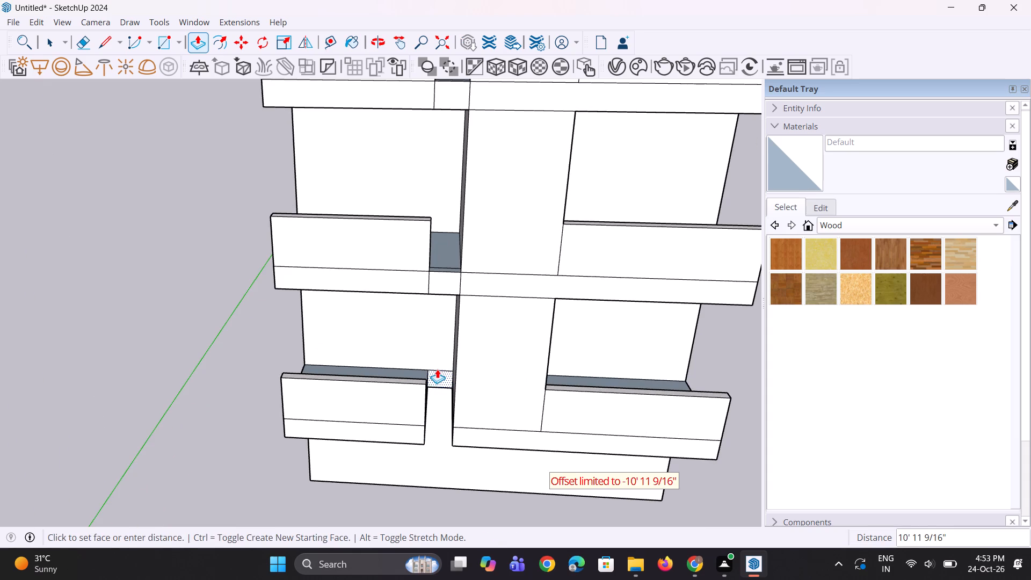
click(437, 358)
scroll(442, 442, down, 8)
scroll(445, 384, up, 3)
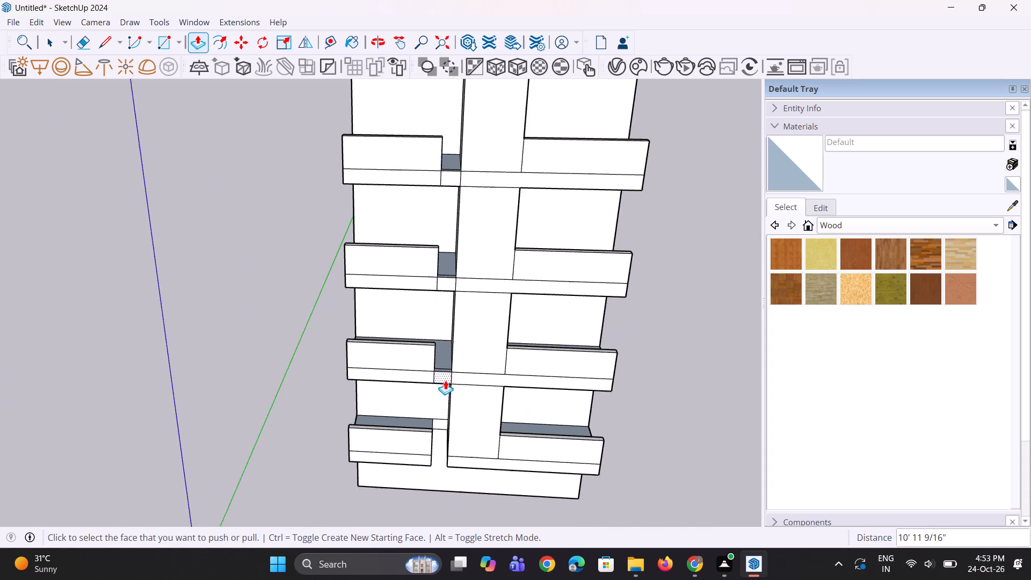
Push the second-lowest slab's 3' gap section inward 1', and a further 10' 11 9/16" through the balcony slab.
scroll(445, 380, up, 2)
click(445, 377)
double_click(444, 367)
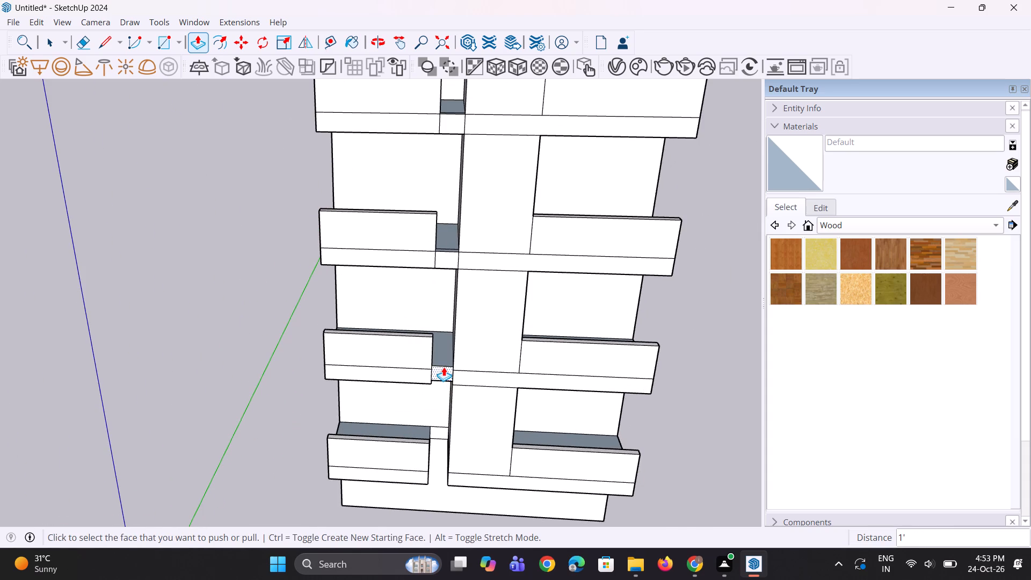
click(438, 378)
click(439, 318)
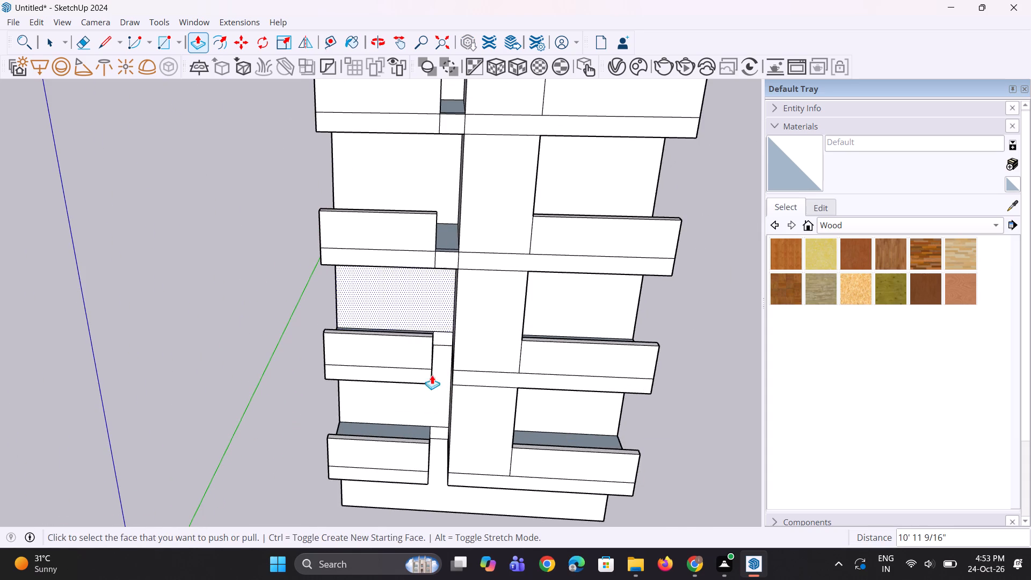
Cut the third-lowest slab's 3' gap section by pushing it inward 1', and a further 10' 11 9/16".
scroll(425, 405, up, 1)
scroll(425, 405, down, 11)
scroll(431, 262, up, 10)
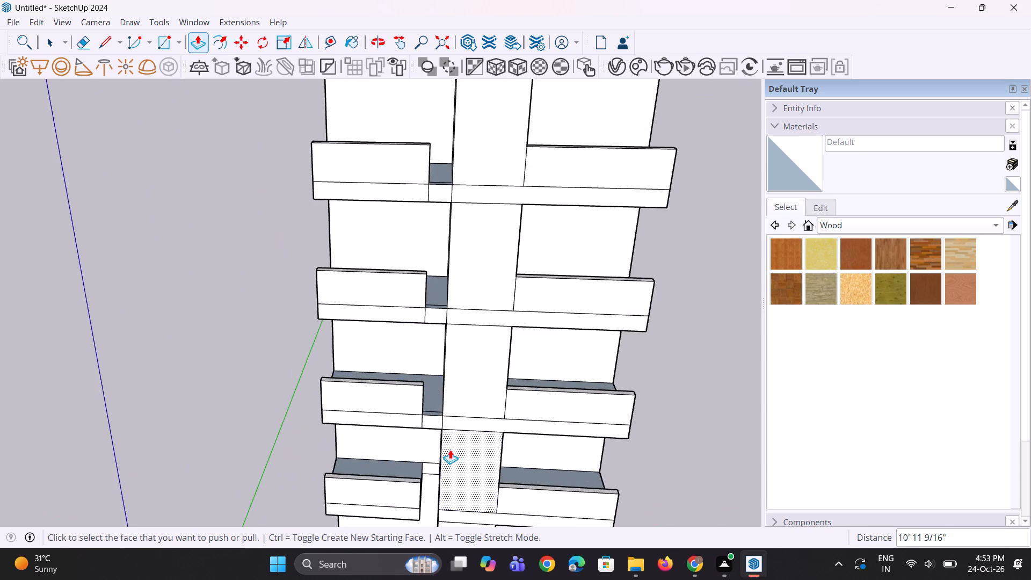
scroll(450, 450, up, 5)
click(426, 408)
double_click(426, 392)
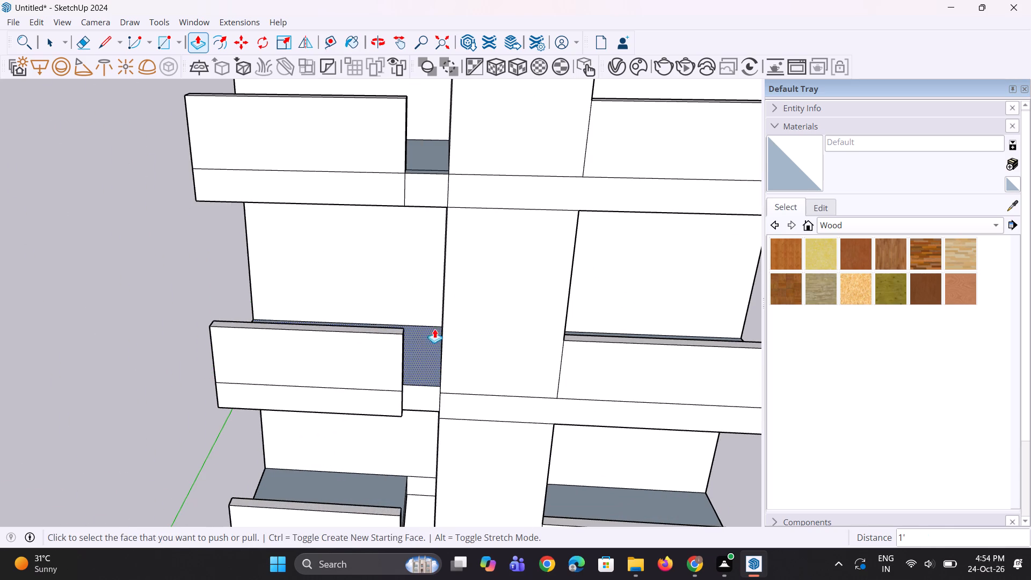
click(426, 389)
click(426, 309)
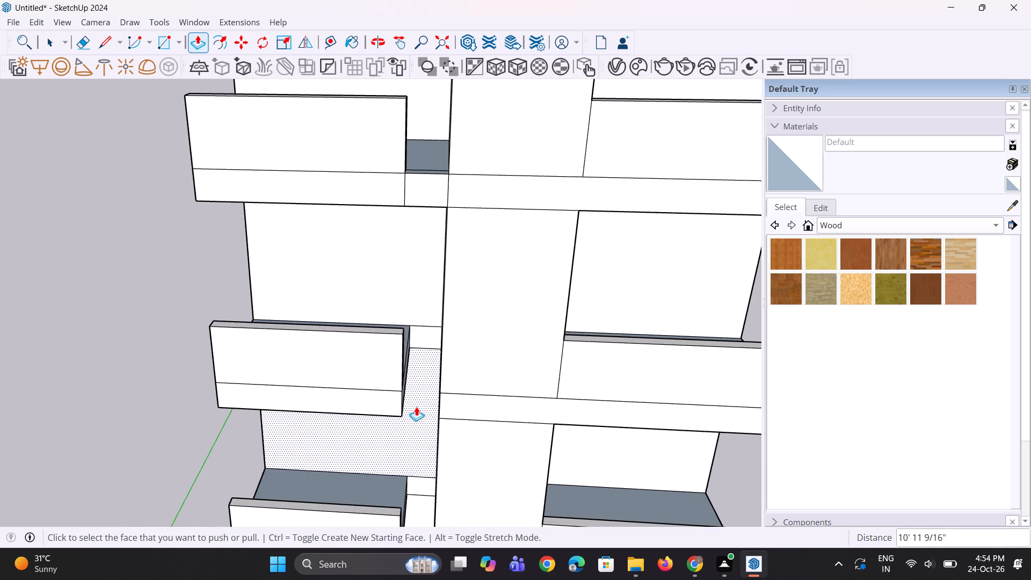
Cut the fourth-lowest slab's 3' gap section by pushing it inward 1', and a further 10' 11 9/16".
scroll(416, 410, down, 5)
scroll(426, 279, up, 3)
click(418, 287)
click(418, 277)
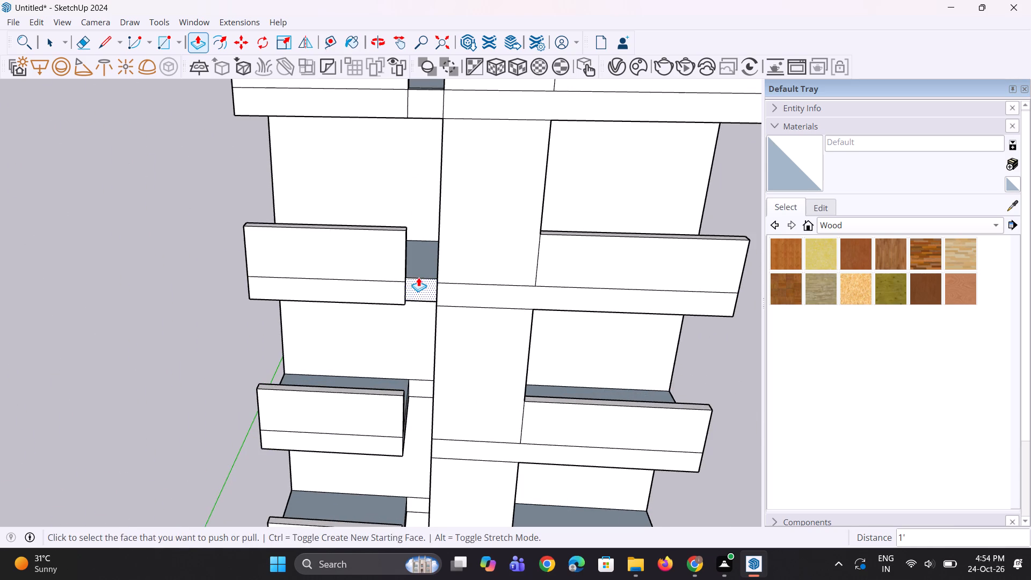
click(418, 282)
click(426, 229)
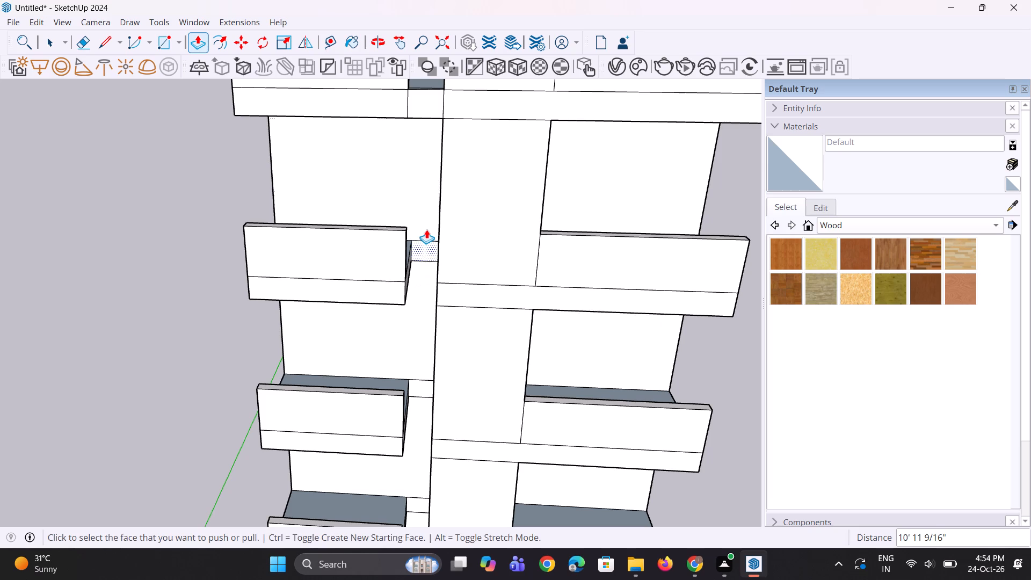
Cut the fifth-lowest slab's 3' gap section beside the column by pushing it inward through the whole balcony slab.
scroll(408, 375, down, 11)
scroll(405, 253, up, 12)
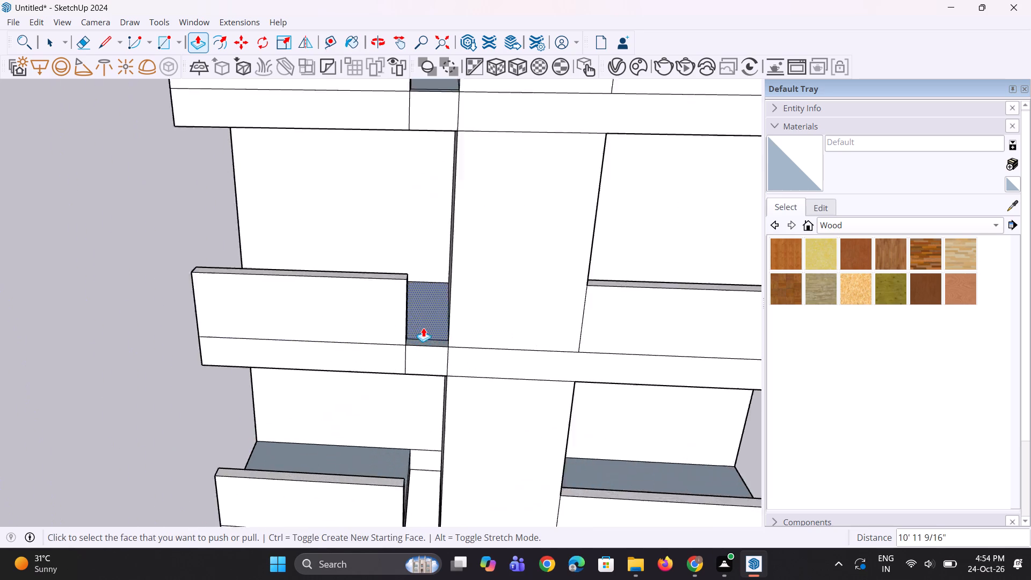
scroll(423, 328, up, 5)
click(425, 364)
double_click(429, 344)
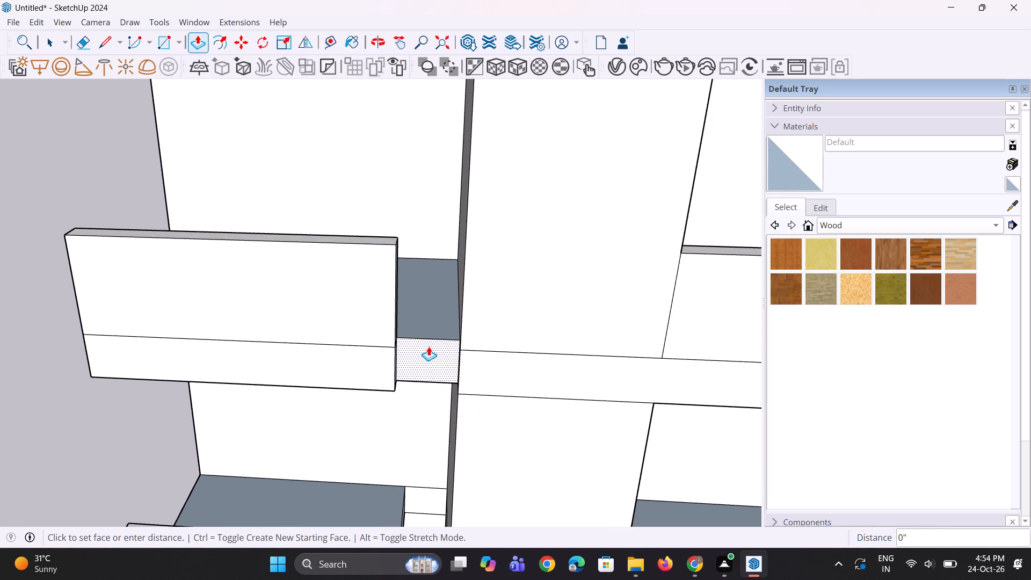
click(431, 241)
Cut the topmost balcony slab's 3' gap section by pushing it inward 1', and a further 10' 11 9/16".
scroll(425, 452, down, 11)
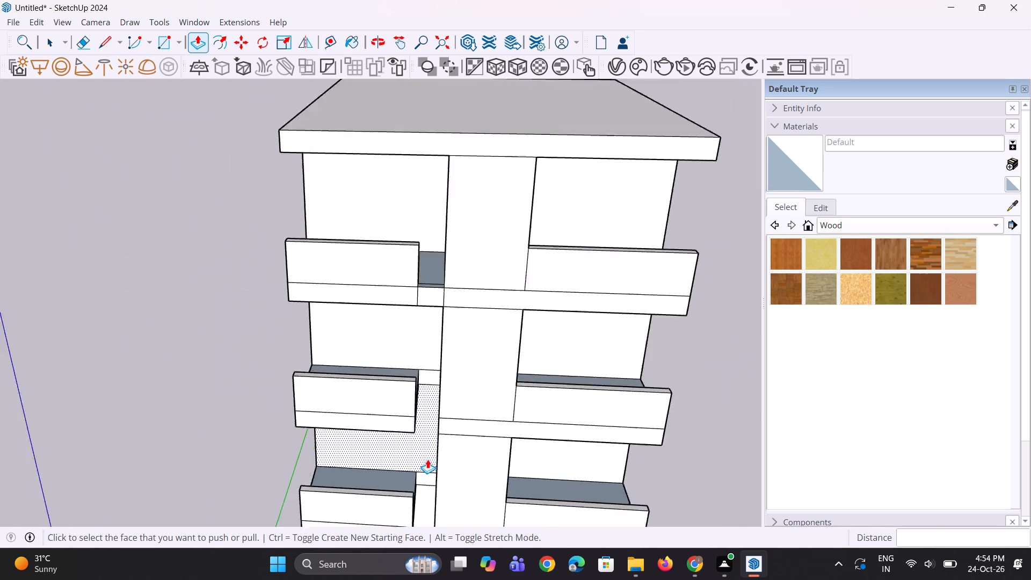
scroll(427, 459, down, 1)
scroll(441, 357, up, 11)
click(424, 357)
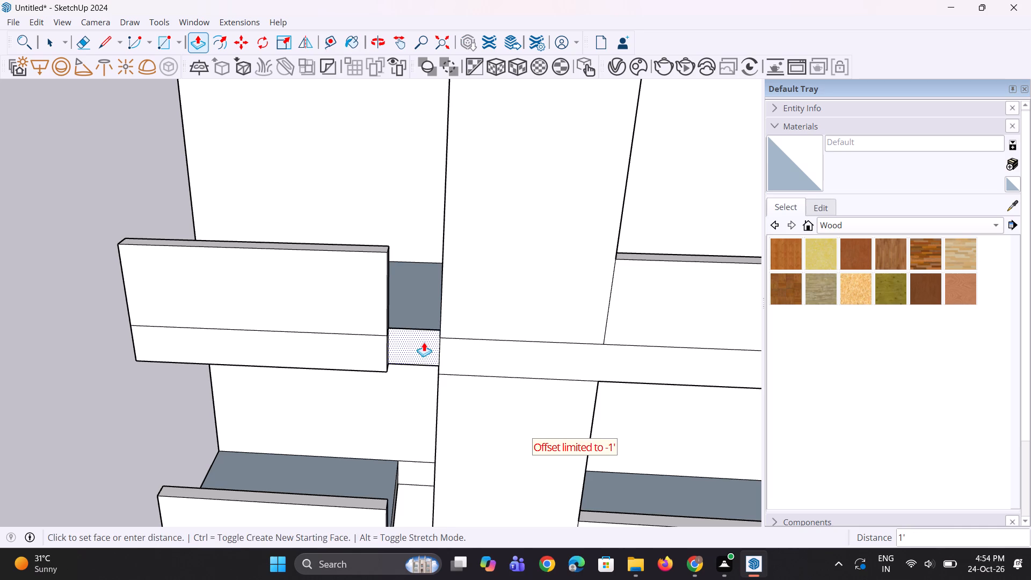
click(424, 342)
click(418, 349)
click(423, 252)
Examine the slab openings beside the column and the building front from several angles.
middle_drag(421, 390, 370, 346)
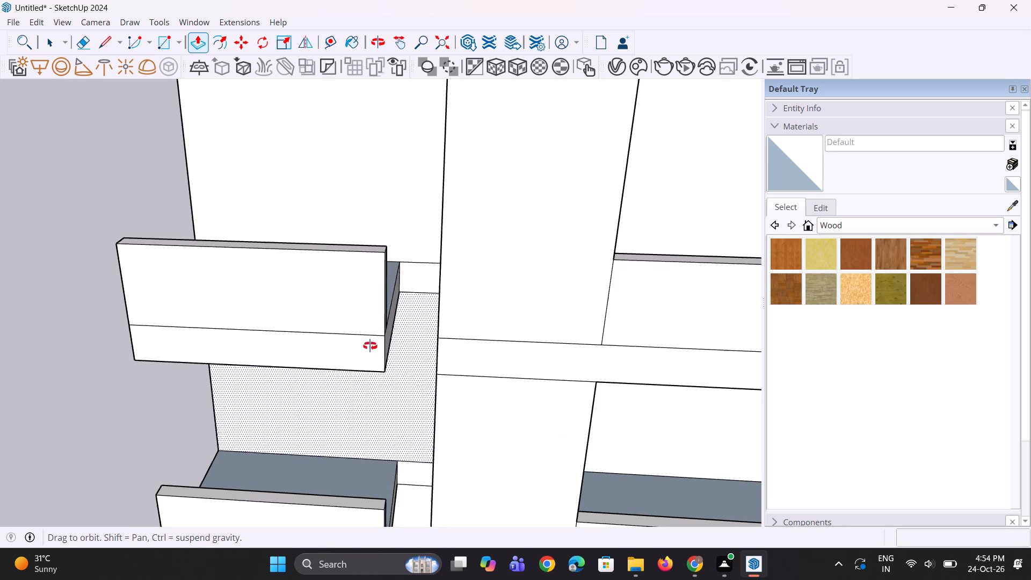
middle_drag(370, 346, 458, 374)
scroll(445, 374, down, 10)
middle_drag(451, 441, 463, 370)
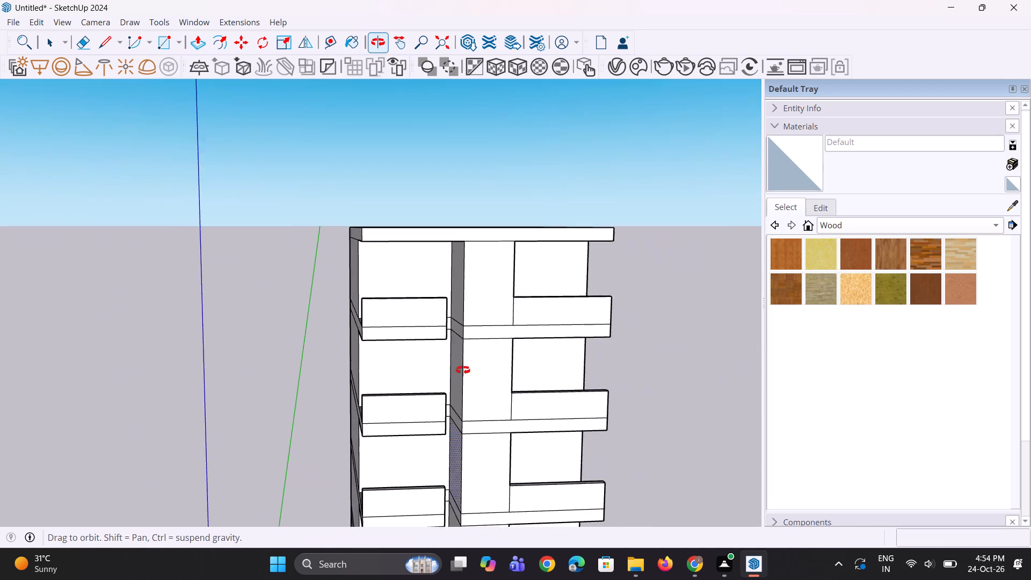
middle_drag(463, 370, 463, 366)
scroll(463, 366, up, 1)
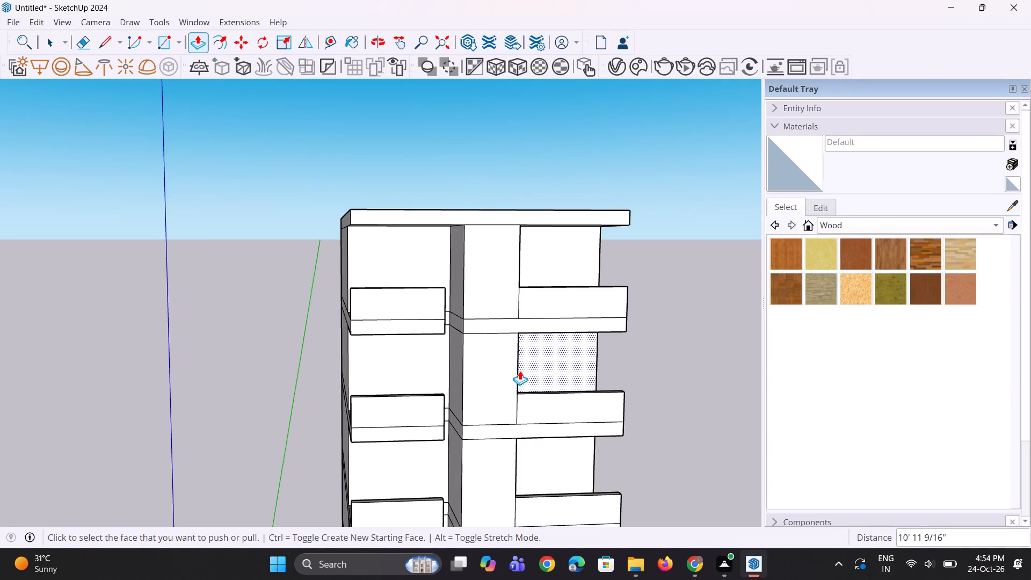
scroll(330, 331, down, 4)
middle_drag(363, 324, 322, 356)
scroll(330, 361, up, 4)
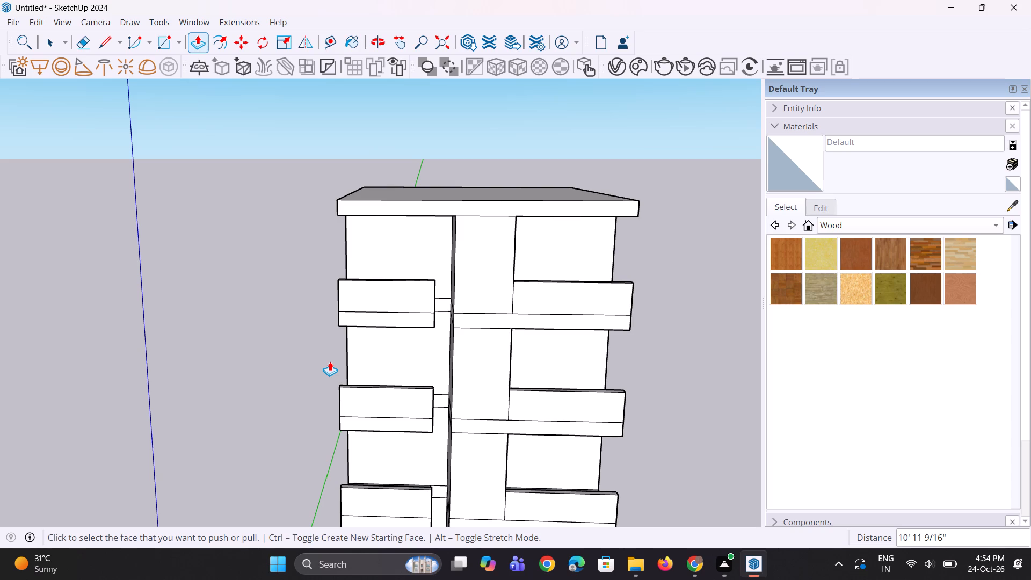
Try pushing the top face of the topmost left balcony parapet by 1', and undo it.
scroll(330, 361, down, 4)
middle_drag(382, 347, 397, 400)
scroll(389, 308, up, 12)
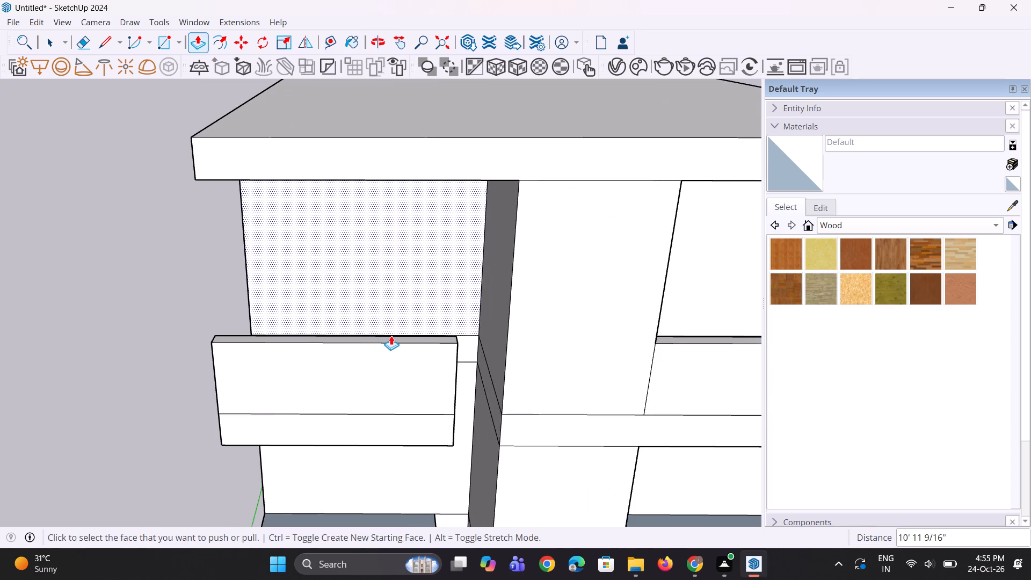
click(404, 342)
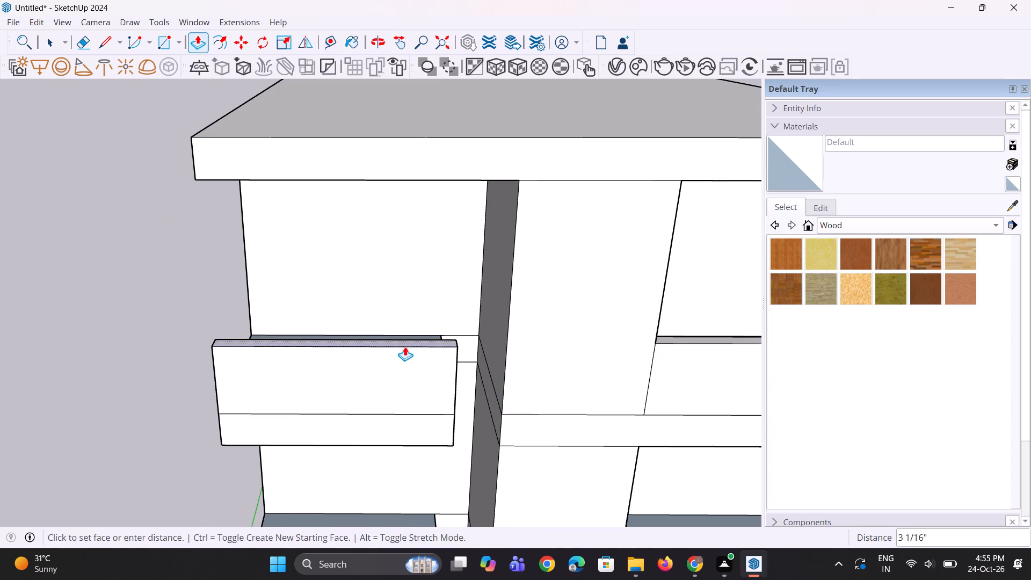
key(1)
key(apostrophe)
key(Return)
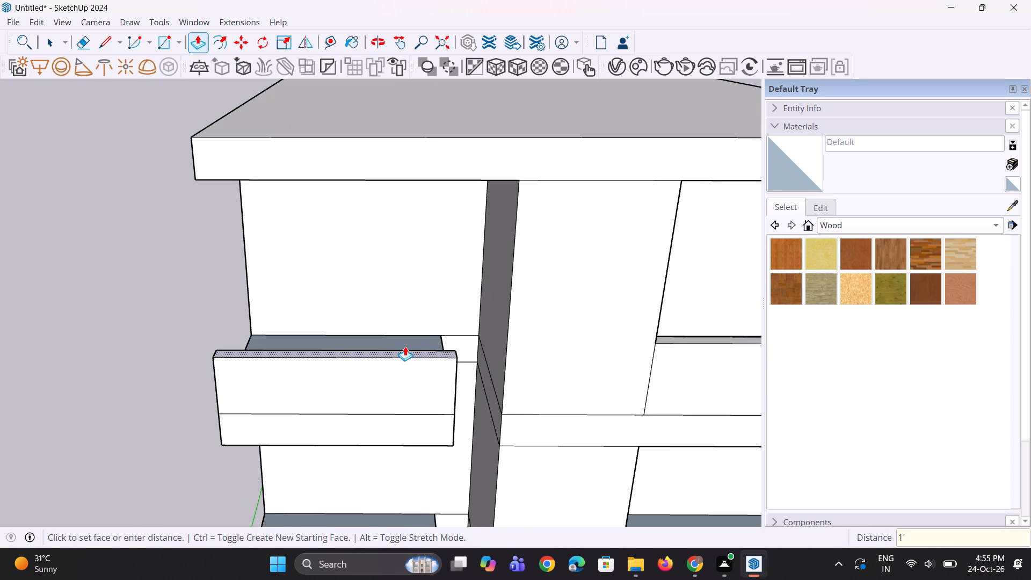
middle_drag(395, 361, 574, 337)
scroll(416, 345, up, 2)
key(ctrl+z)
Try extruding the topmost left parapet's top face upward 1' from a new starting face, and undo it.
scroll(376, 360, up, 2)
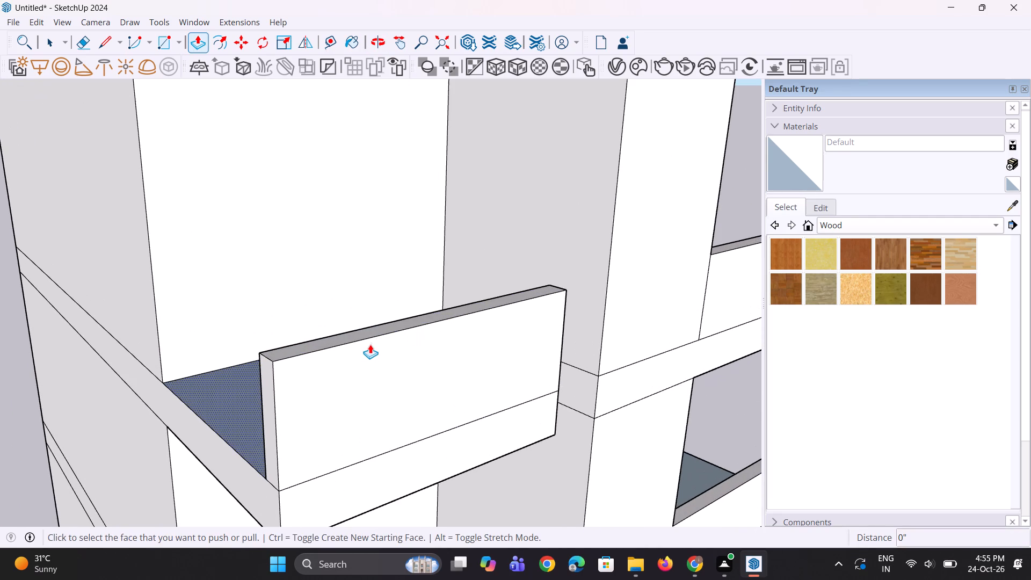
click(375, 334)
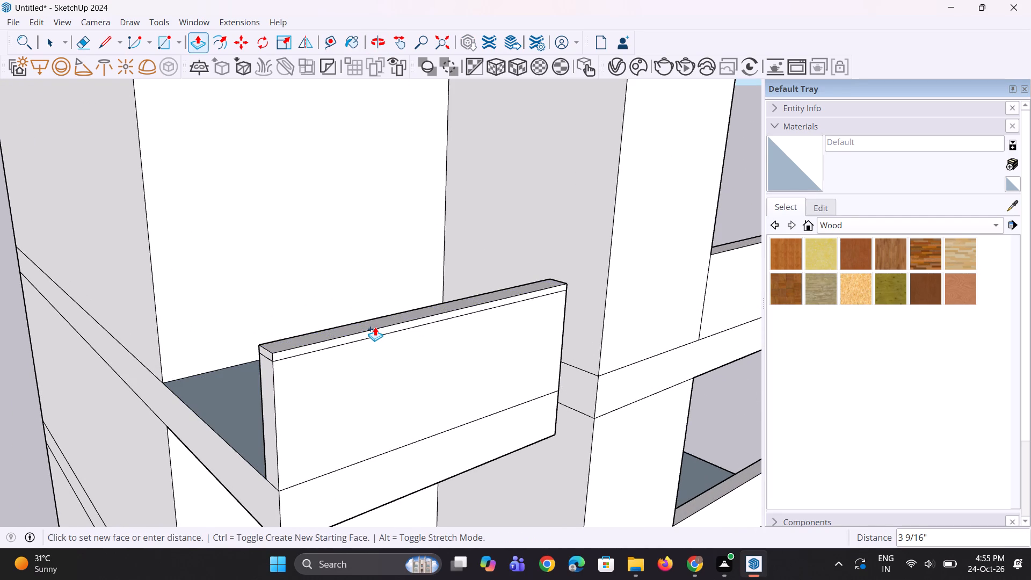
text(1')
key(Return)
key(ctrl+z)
Extrude the top faces of the topmost left and right balcony parapets upward 9" from a new starting face.
ctrl+scroll(344, 357, up, 1)
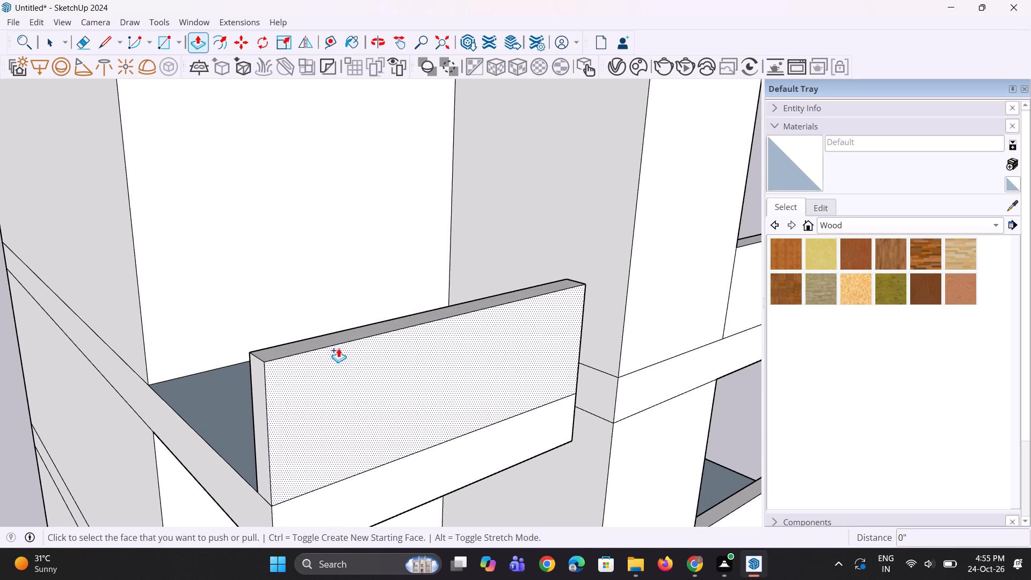
click(337, 342)
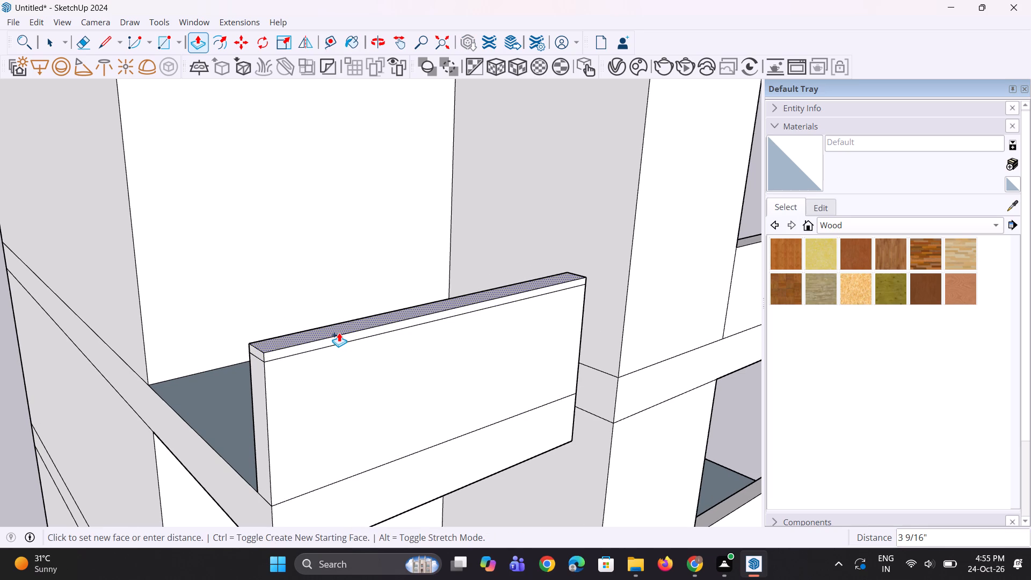
text(9")
key(Return)
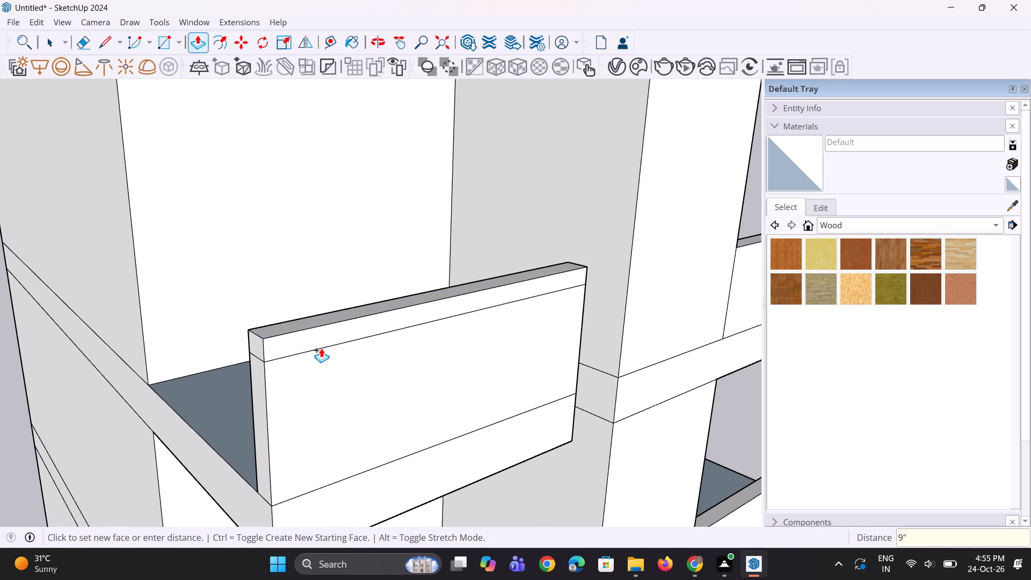
scroll(304, 360, down, 4)
middle_drag(295, 360, 128, 378)
scroll(274, 391, down, 3)
scroll(550, 343, up, 2)
double_click(625, 342)
Add the same 9" band on top of the left and right parapets of the second balcony level from the top.
scroll(289, 322, down, 4)
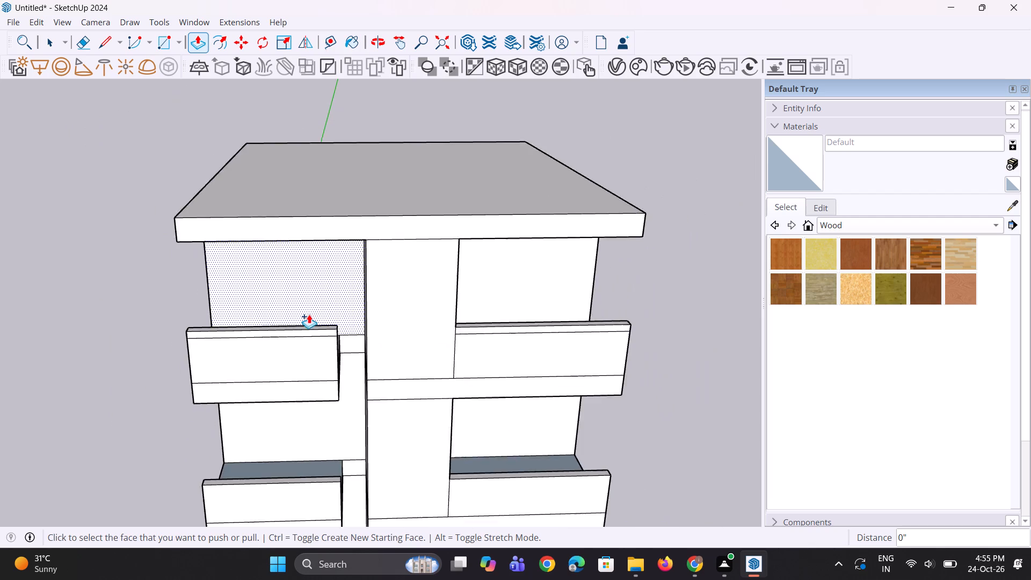
scroll(309, 314, down, 5)
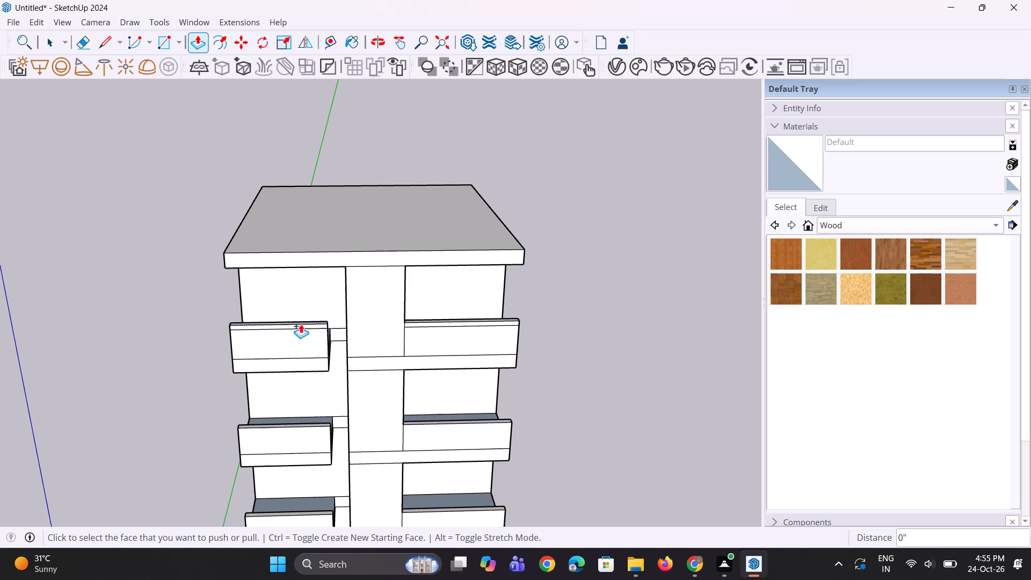
scroll(252, 426, up, 2)
scroll(348, 419, up, 3)
scroll(302, 430, up, 1)
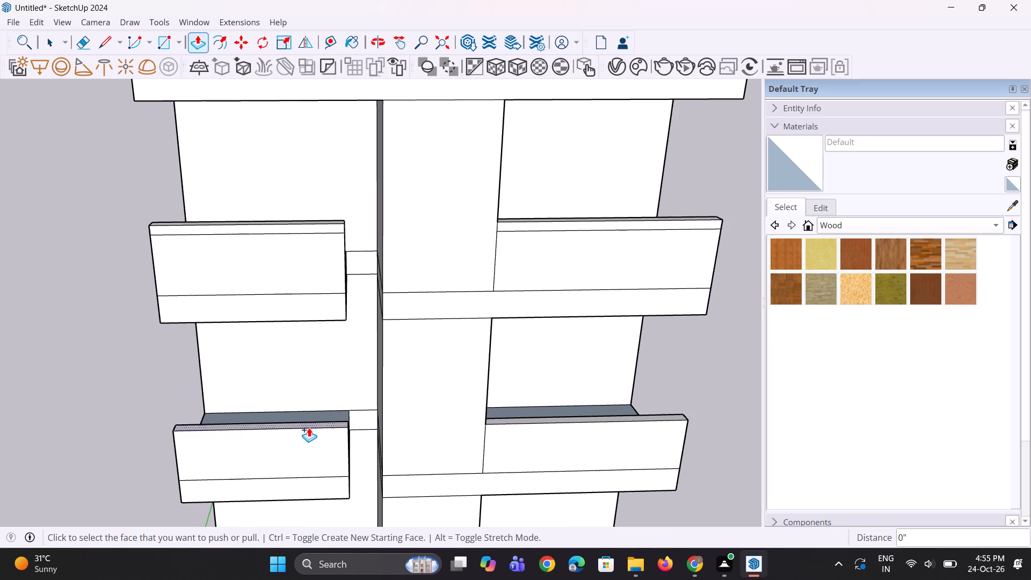
double_click(316, 425)
double_click(510, 422)
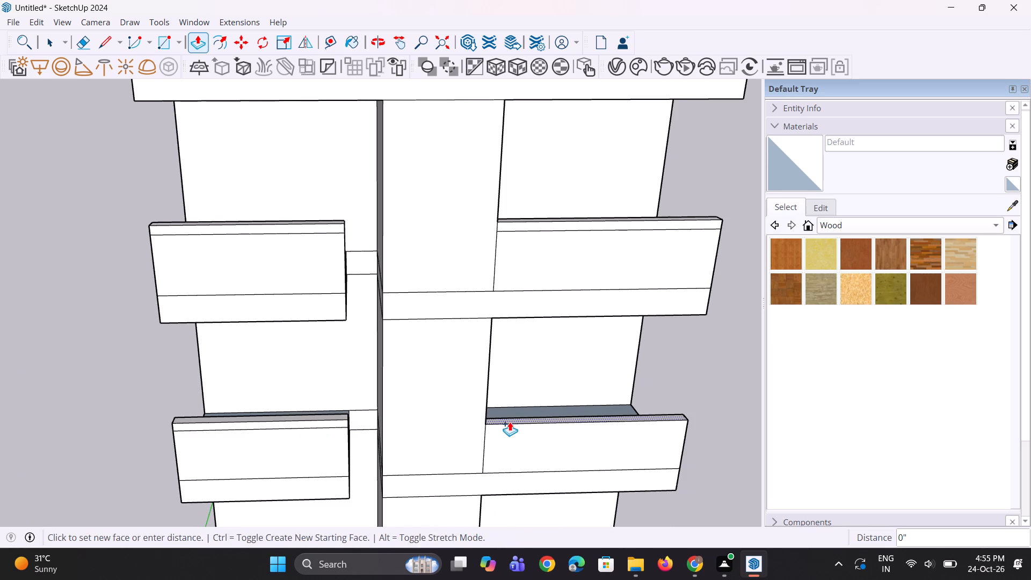
Add the same 9" band on top of the left and right parapets of the third balcony level from the top.
scroll(517, 386, down, 13)
scroll(334, 229, down, 4)
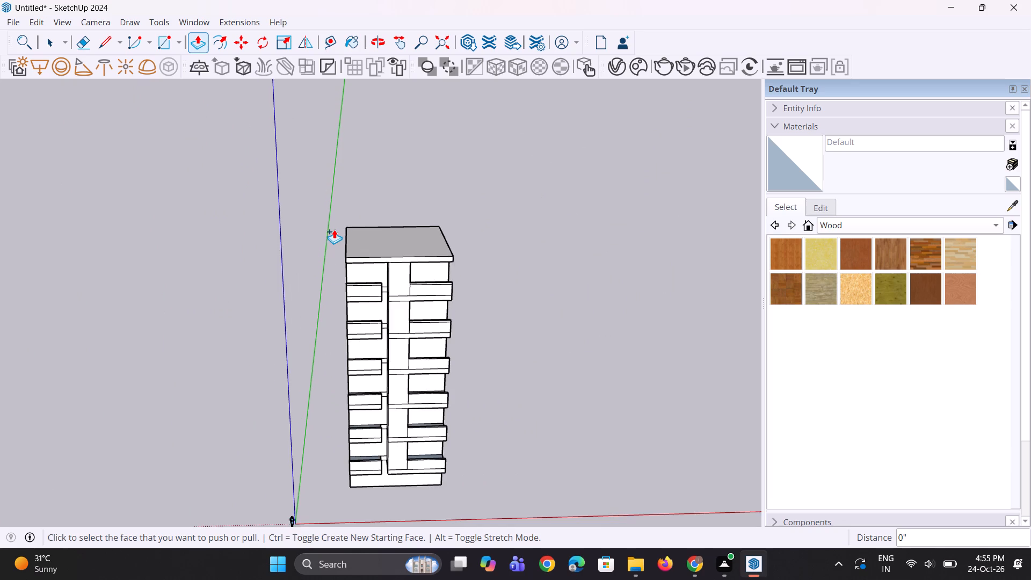
scroll(337, 342, up, 19)
double_click(385, 371)
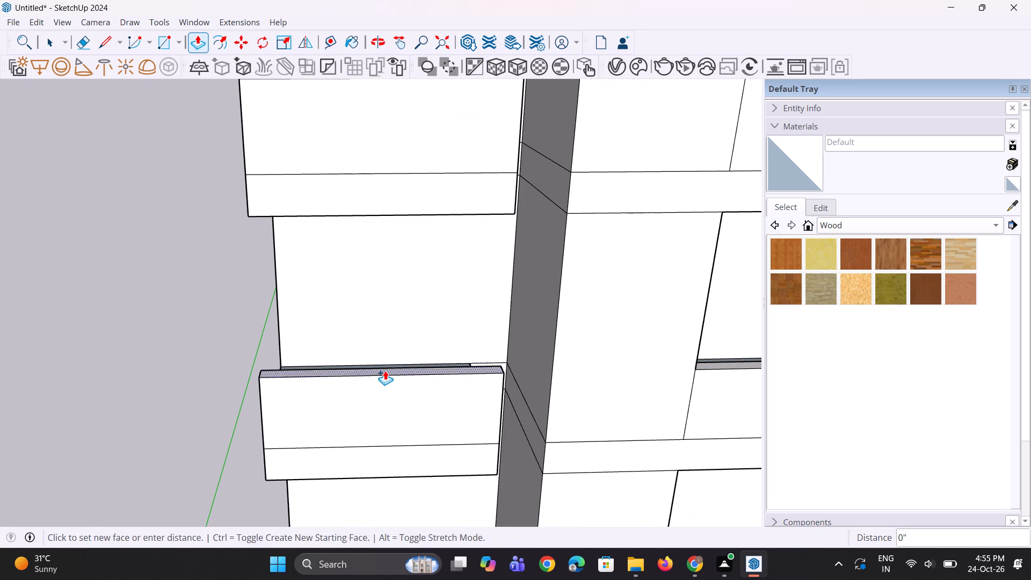
scroll(344, 374, down, 4)
double_click(622, 367)
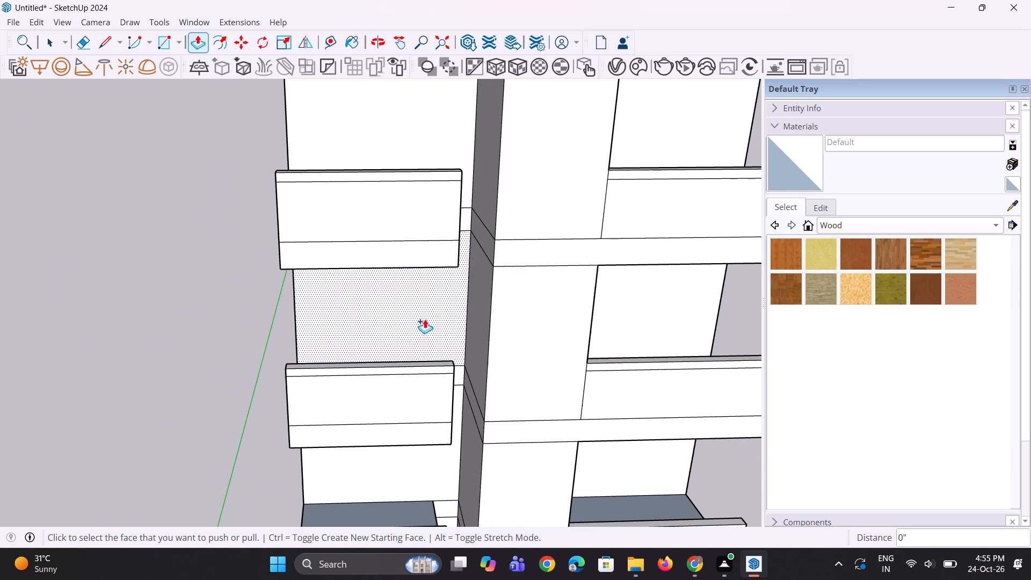
Add the same 9" band on top of the left and right parapets of the fourth balcony level from the top.
scroll(424, 318, down, 9)
scroll(408, 396, up, 11)
double_click(419, 403)
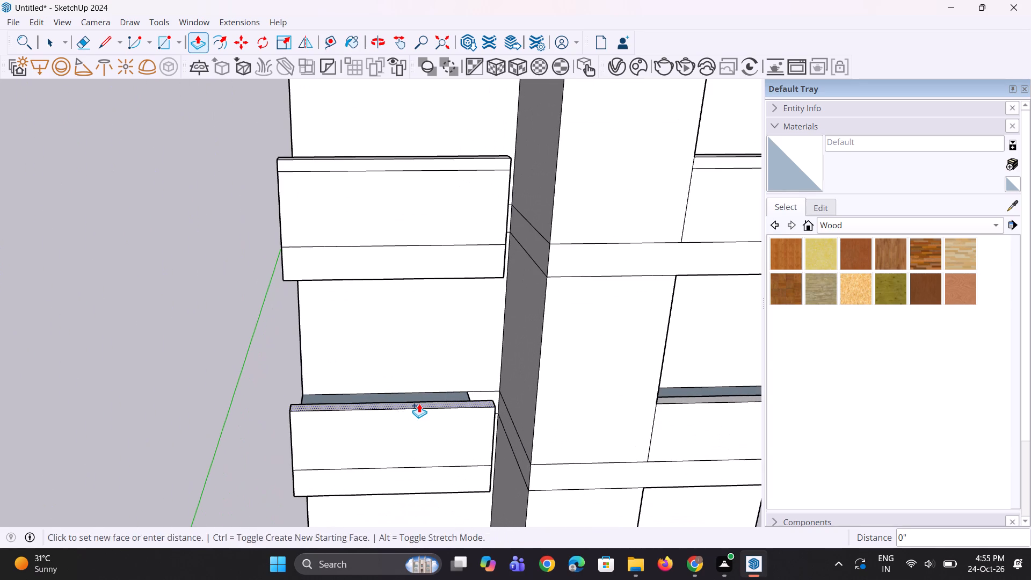
double_click(673, 400)
Add the same 9" band on top of the left and right parapets of the second-lowest balcony level.
scroll(451, 321, down, 6)
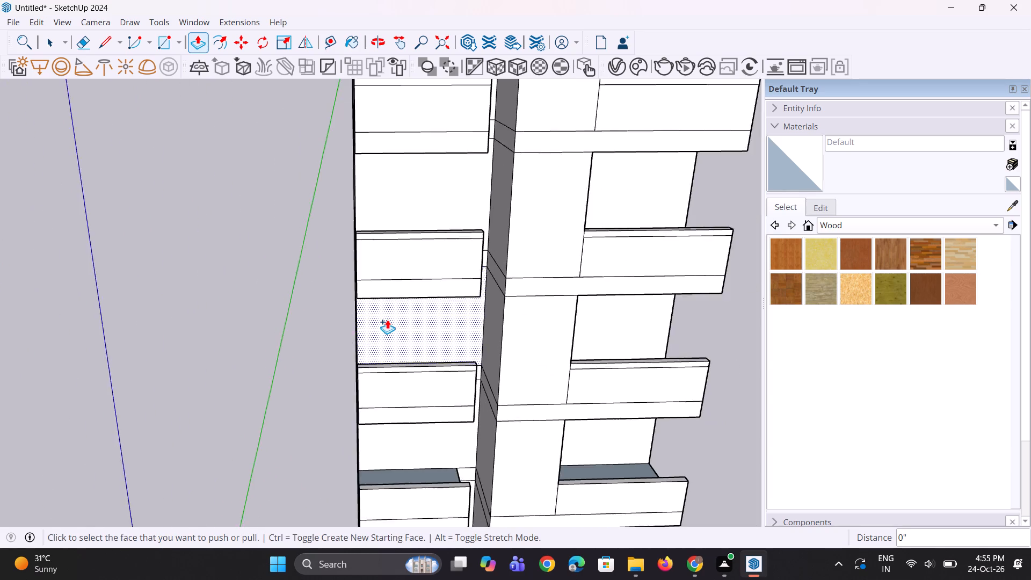
scroll(387, 320, down, 7)
scroll(351, 412, up, 14)
double_click(416, 386)
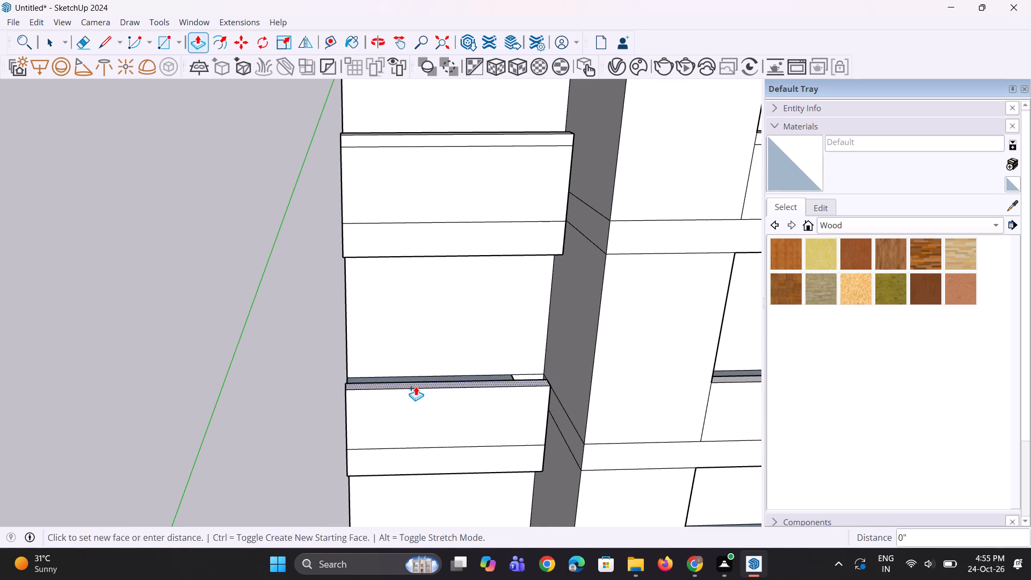
scroll(371, 395, down, 4)
double_click(635, 385)
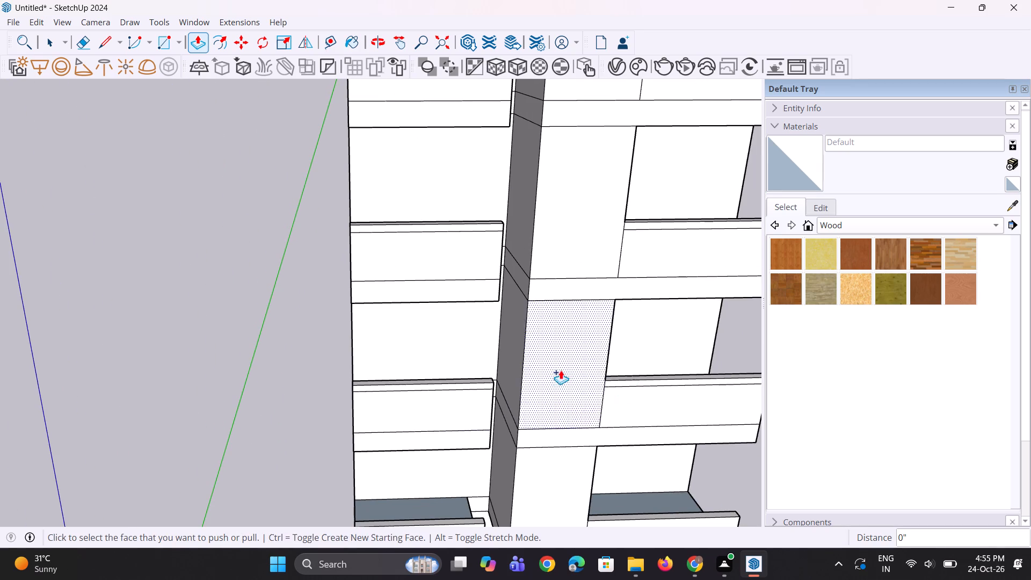
Add the same 9" band on top of the left and right parapets of the lowest balcony level.
scroll(428, 326, down, 10)
scroll(411, 385, up, 12)
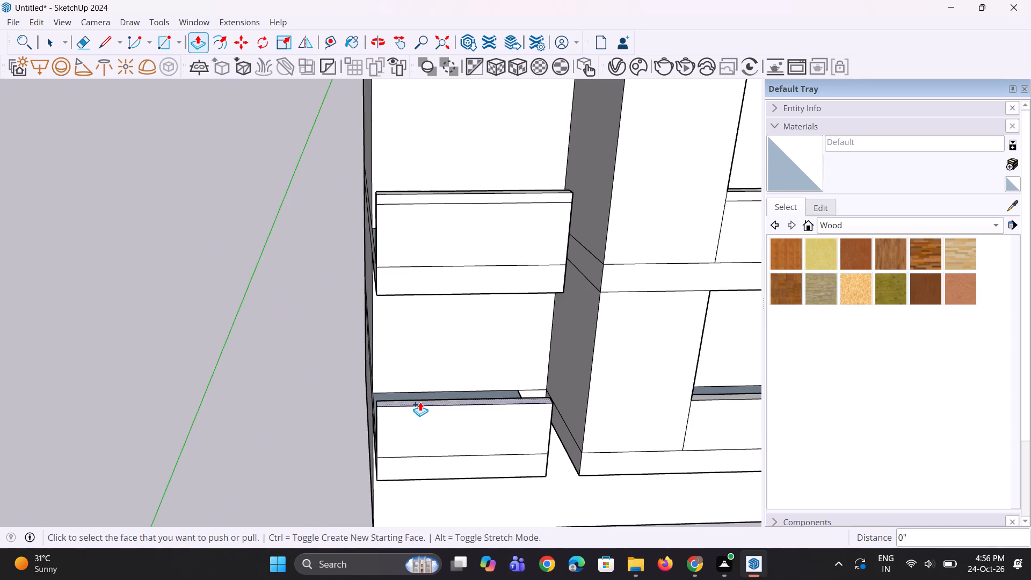
double_click(420, 402)
scroll(382, 402, down, 4)
double_click(637, 396)
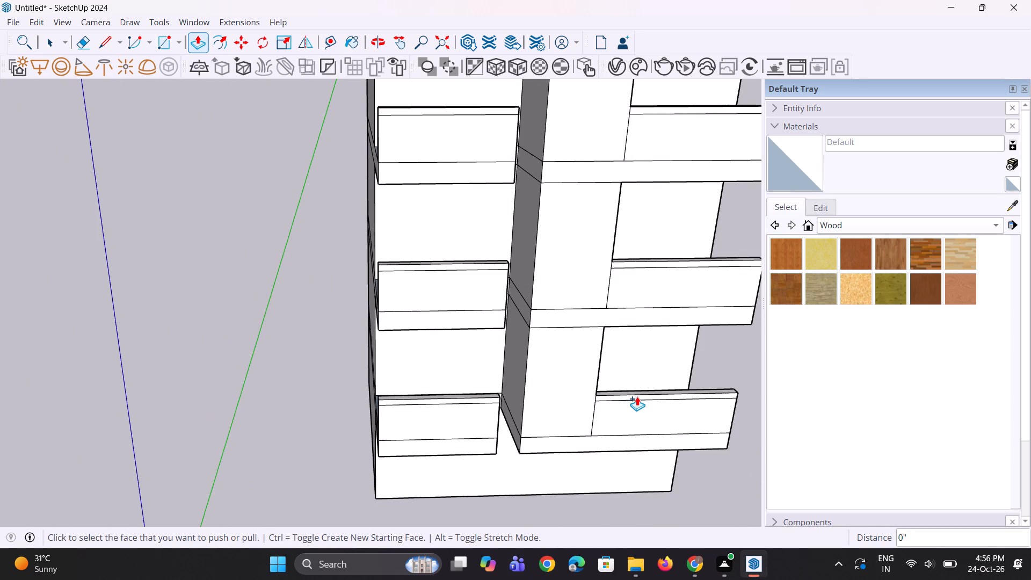
Examine the banded parapets and balcony slabs around the central column from the front and the side.
scroll(603, 408, down, 6)
middle_drag(616, 421, 519, 391)
scroll(616, 421, up, 1)
scroll(487, 406, down, 6)
middle_drag(507, 408, 524, 412)
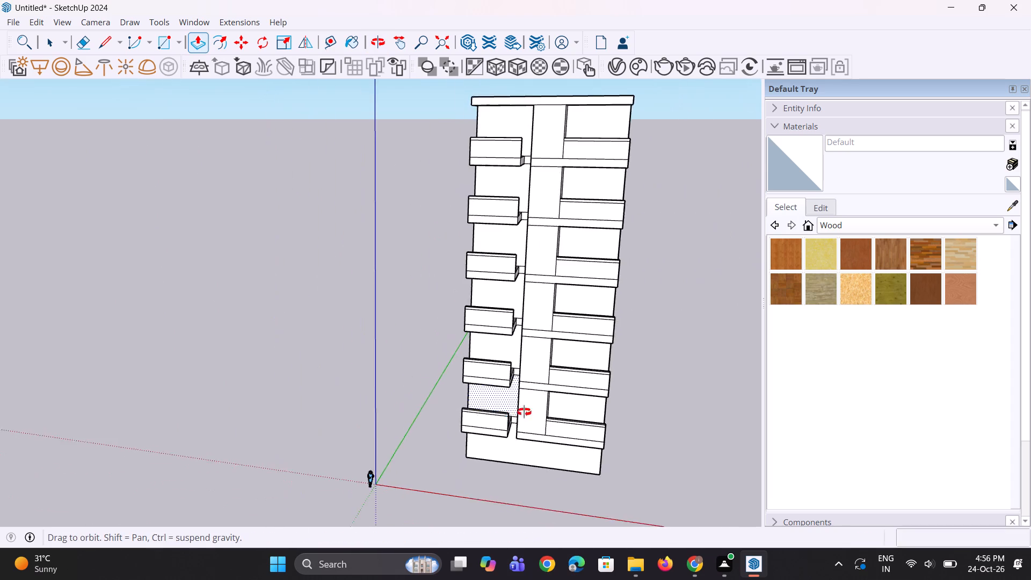
middle_drag(524, 412, 451, 397)
scroll(464, 401, up, 2)
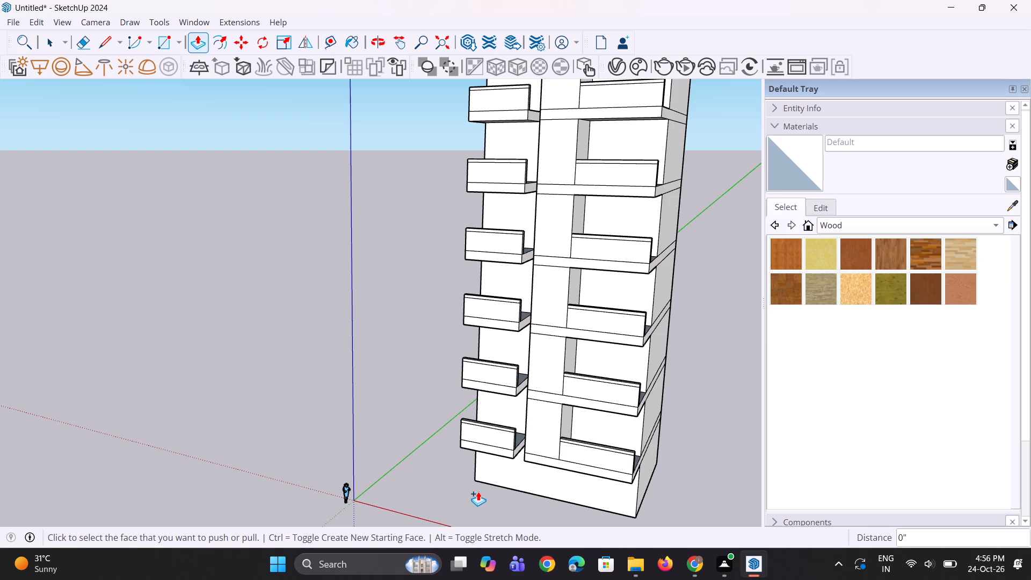
scroll(381, 479, down, 4)
scroll(516, 422, up, 6)
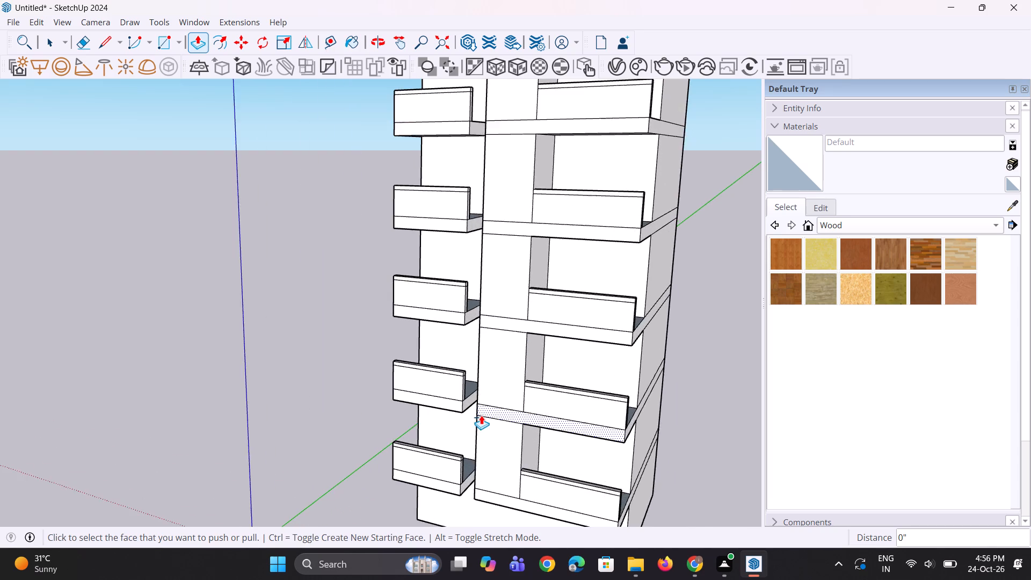
scroll(481, 415, up, 3)
middle_drag(481, 414, 458, 402)
scroll(458, 402, up, 2)
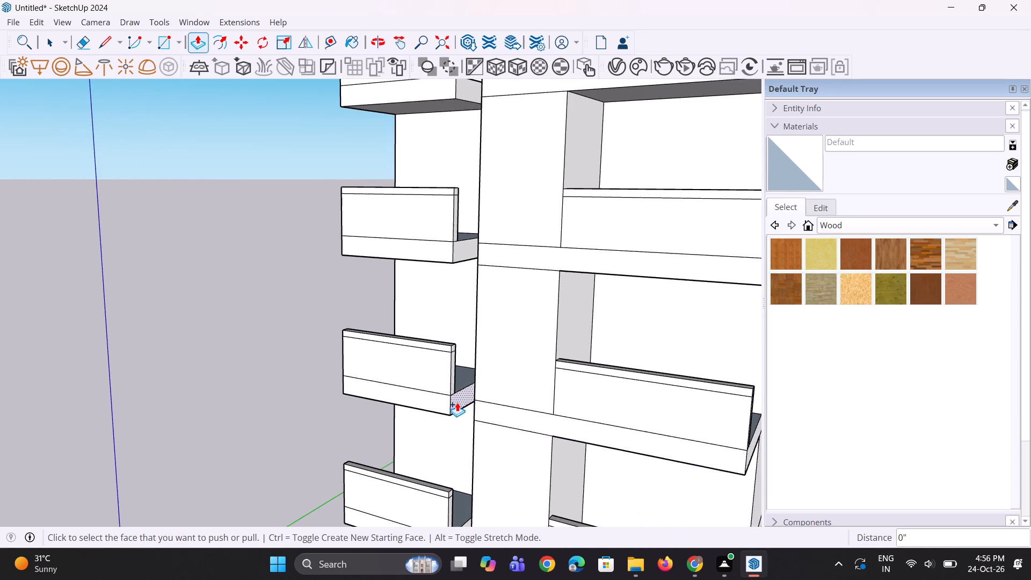
scroll(457, 402, up, 1)
middle_drag(463, 407, 507, 465)
key(space)
key(space)
scroll(482, 482, up, 2)
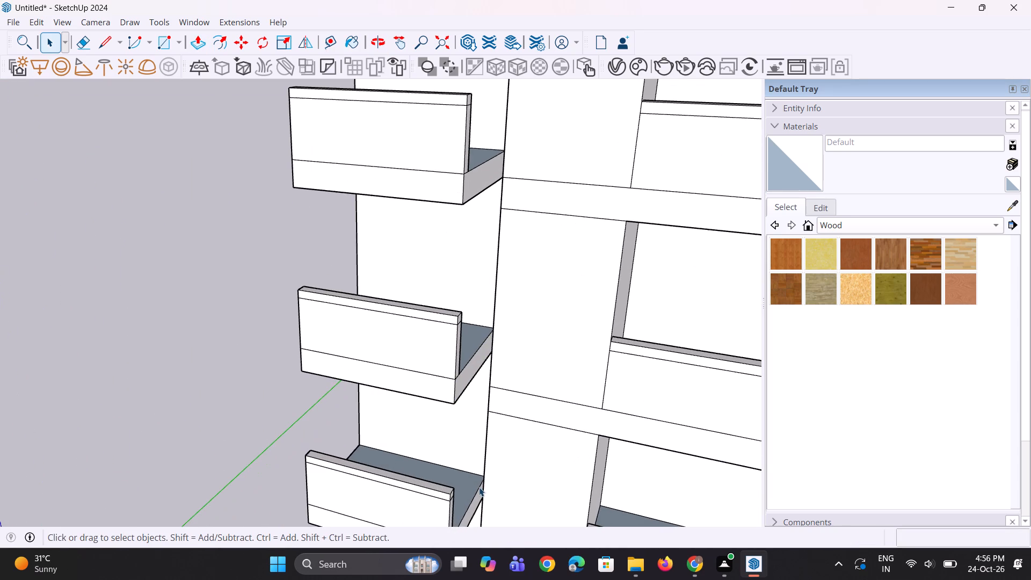
click(476, 491)
scroll(471, 469, down, 5)
key(space)
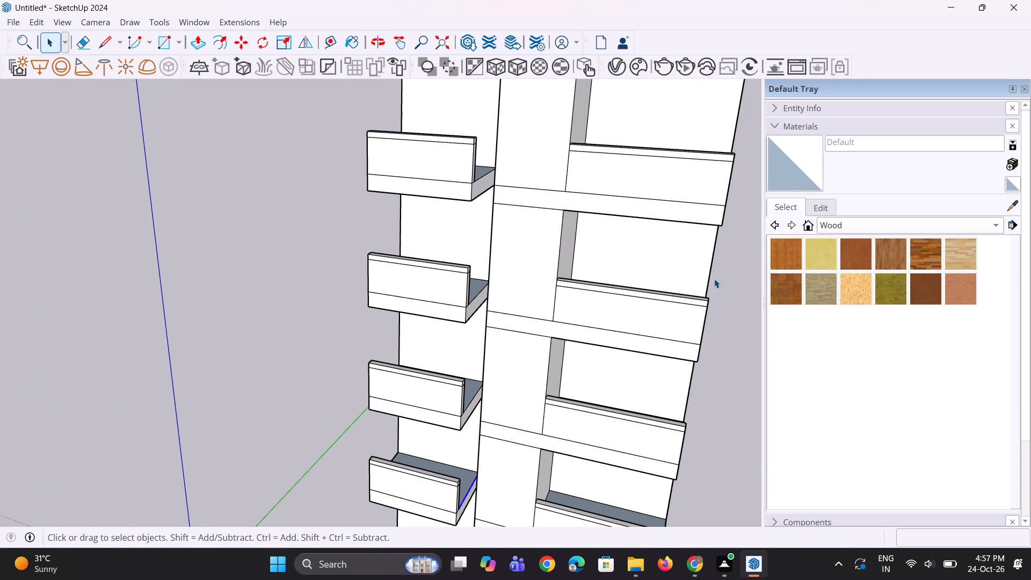
Paint the outer faces of all six left balcony parapets, below their bands, with Translucent Glass Gray from Glass and Mirrors.
click(828, 226)
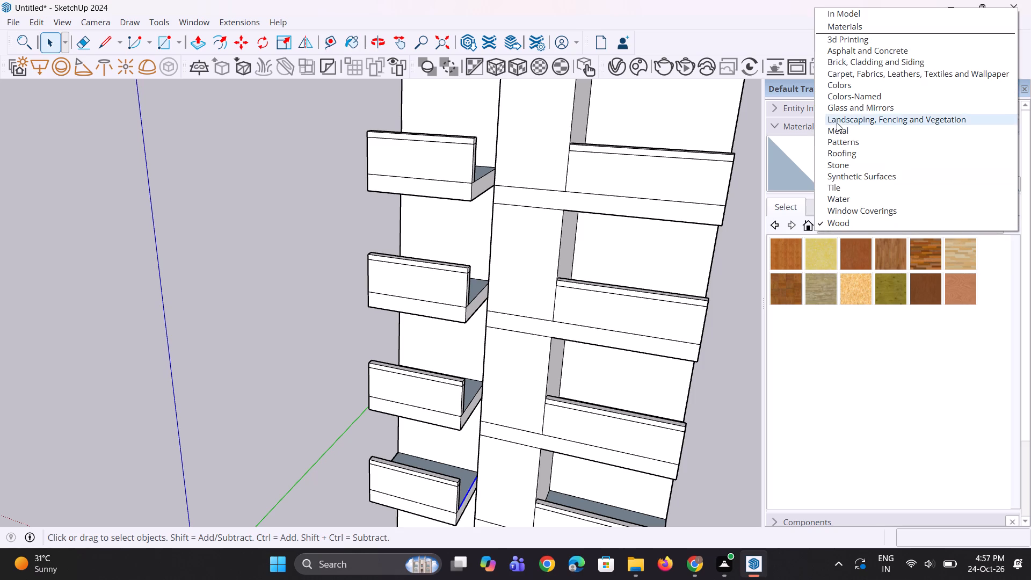
click(837, 110)
click(824, 291)
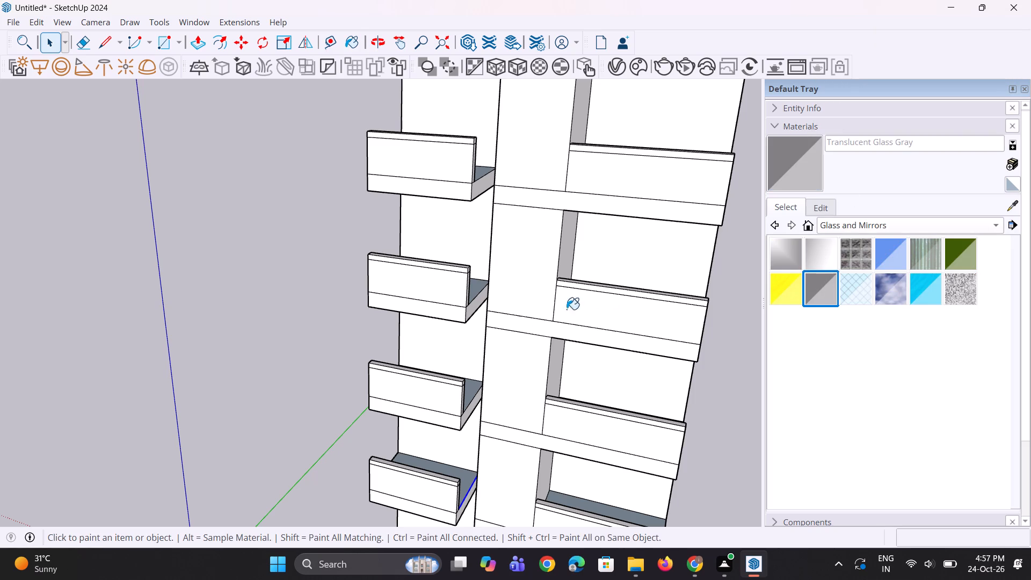
scroll(473, 356, down, 4)
scroll(434, 440, up, 3)
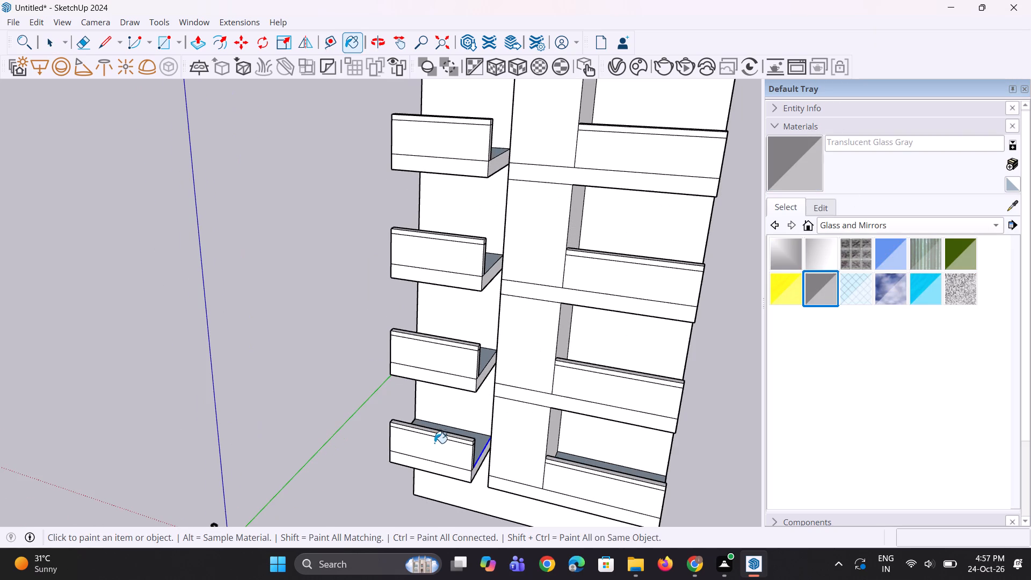
click(434, 444)
click(448, 358)
click(439, 252)
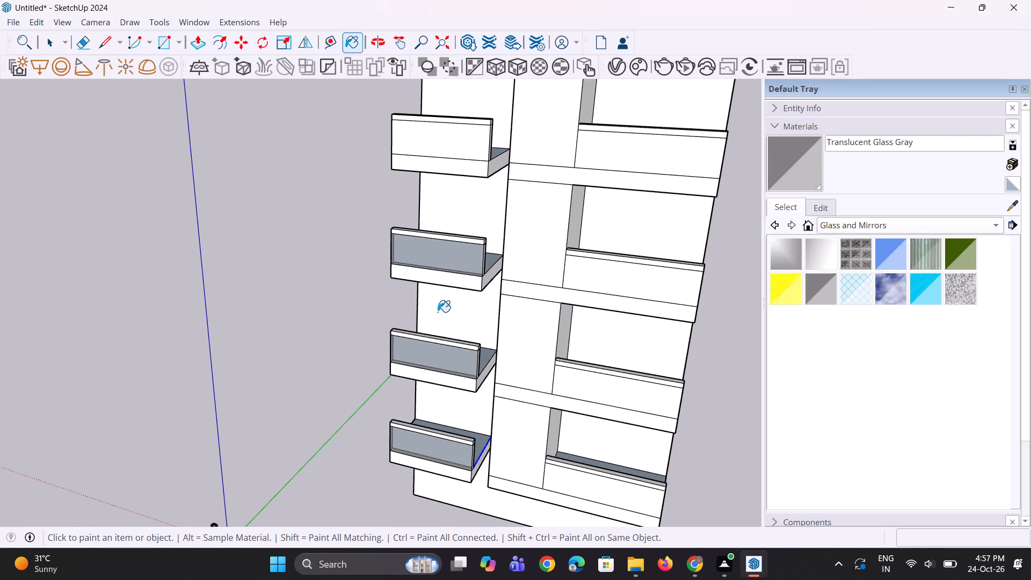
scroll(441, 416, down, 9)
scroll(448, 288, up, 5)
click(442, 338)
click(439, 268)
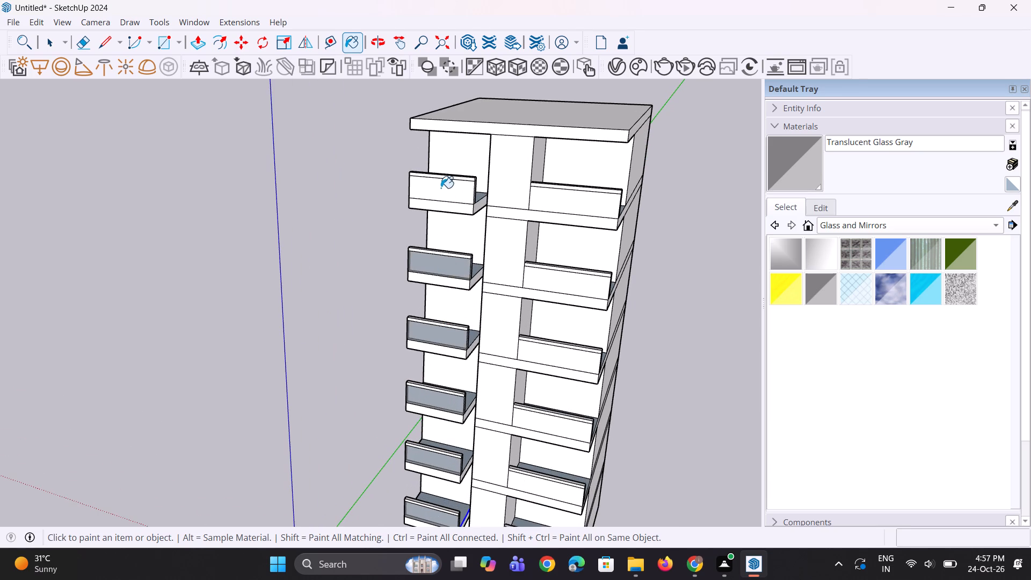
click(441, 188)
Paint the inner faces of the left parapets on the top three balcony levels with Translucent Glass Gray.
middle_drag(391, 353, 672, 315)
middle_drag(420, 448, 498, 451)
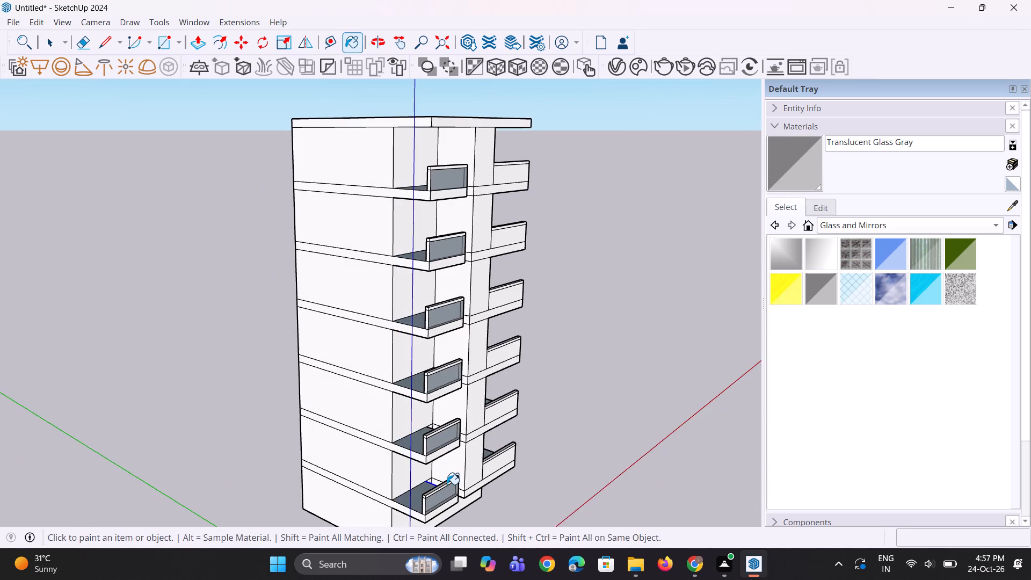
scroll(447, 484, down, 10)
middle_drag(431, 516, 569, 454)
scroll(440, 517, up, 1)
scroll(431, 316, up, 5)
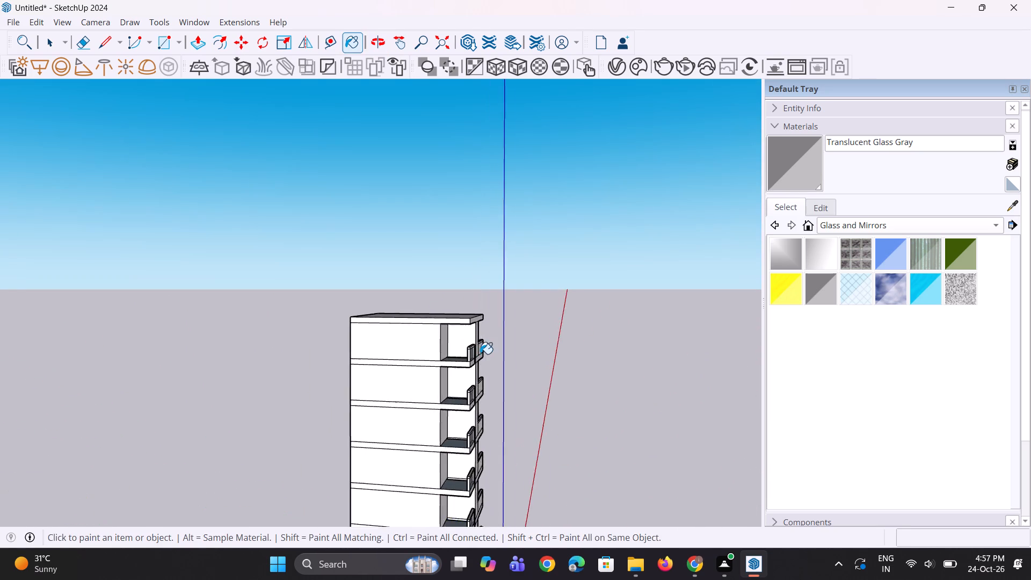
scroll(480, 354, up, 8)
middle_drag(445, 383, 535, 388)
scroll(445, 385, up, 1)
scroll(499, 350, up, 2)
click(499, 345)
click(493, 470)
scroll(471, 366, down, 8)
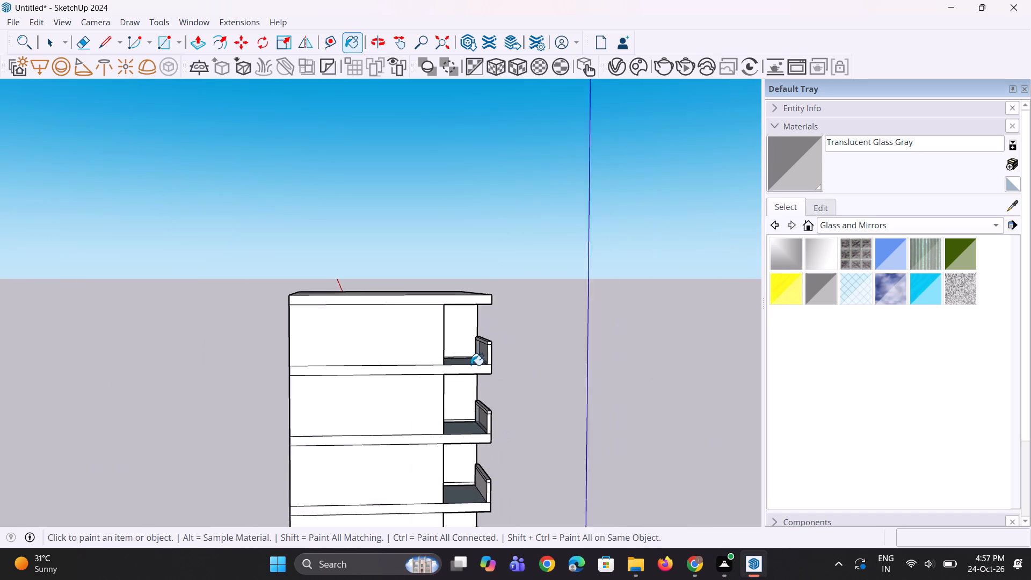
scroll(471, 365, down, 6)
scroll(466, 479, up, 8)
click(483, 420)
Paint the inner faces of the left parapets on the lower three balcony levels with Translucent Glass Gray.
scroll(456, 380, down, 3)
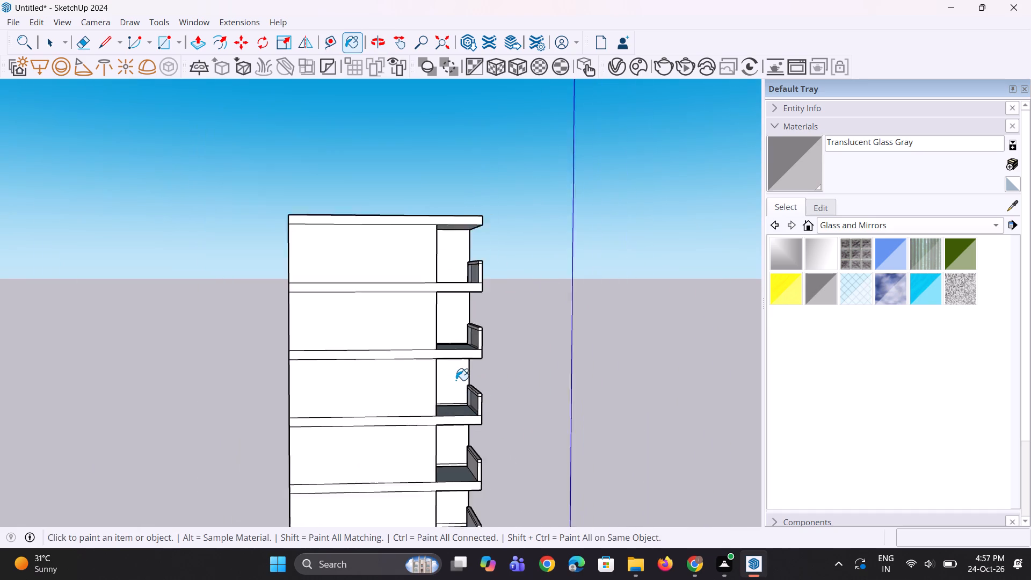
scroll(456, 380, down, 17)
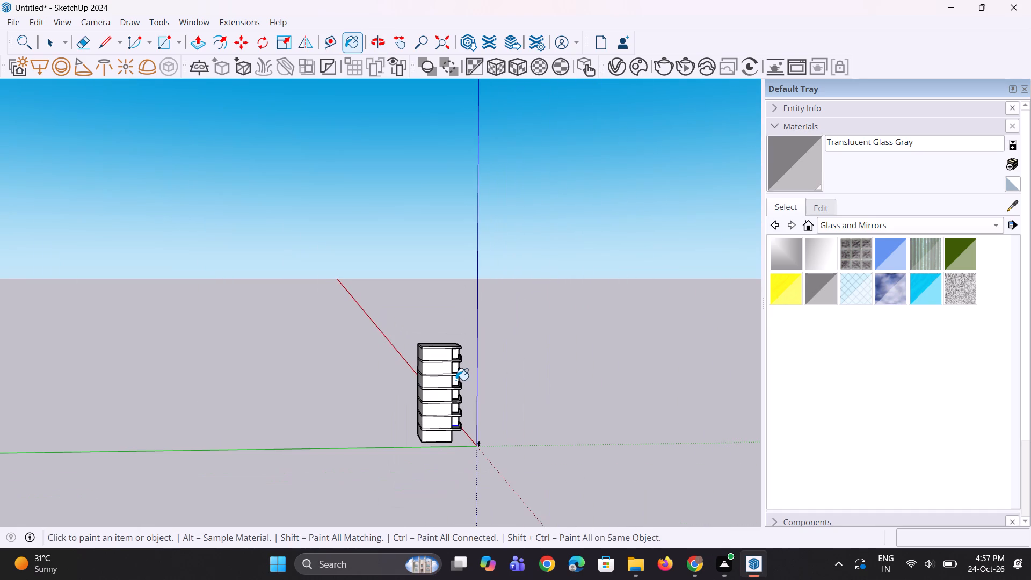
scroll(474, 428, up, 3)
scroll(451, 371, up, 9)
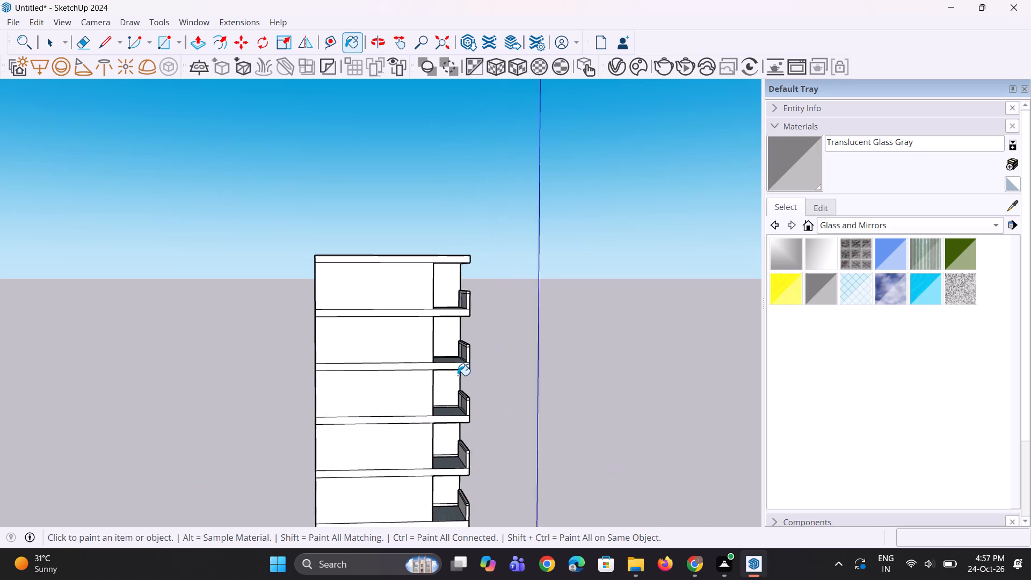
scroll(458, 375, up, 10)
scroll(432, 406, down, 9)
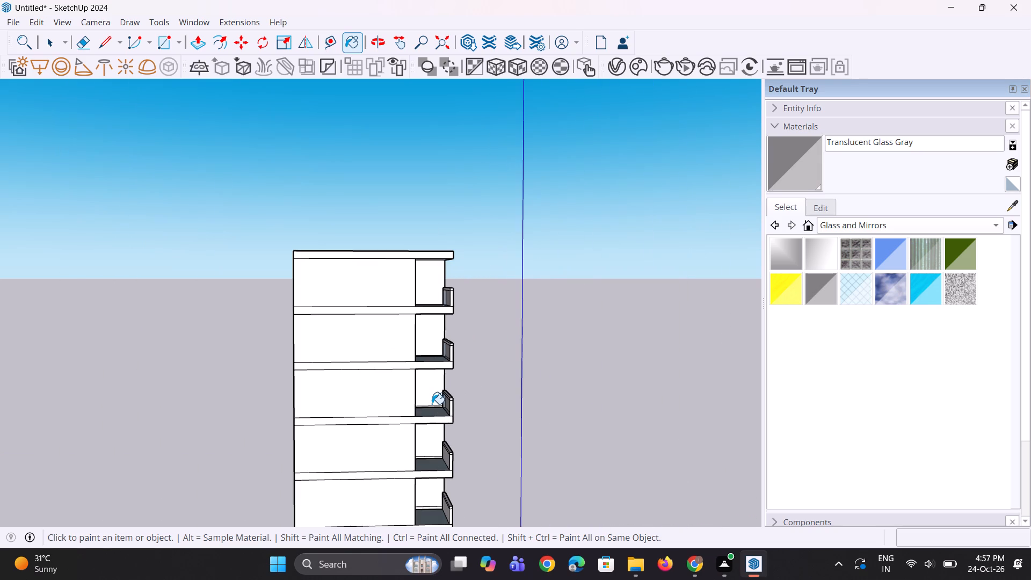
scroll(440, 431, up, 5)
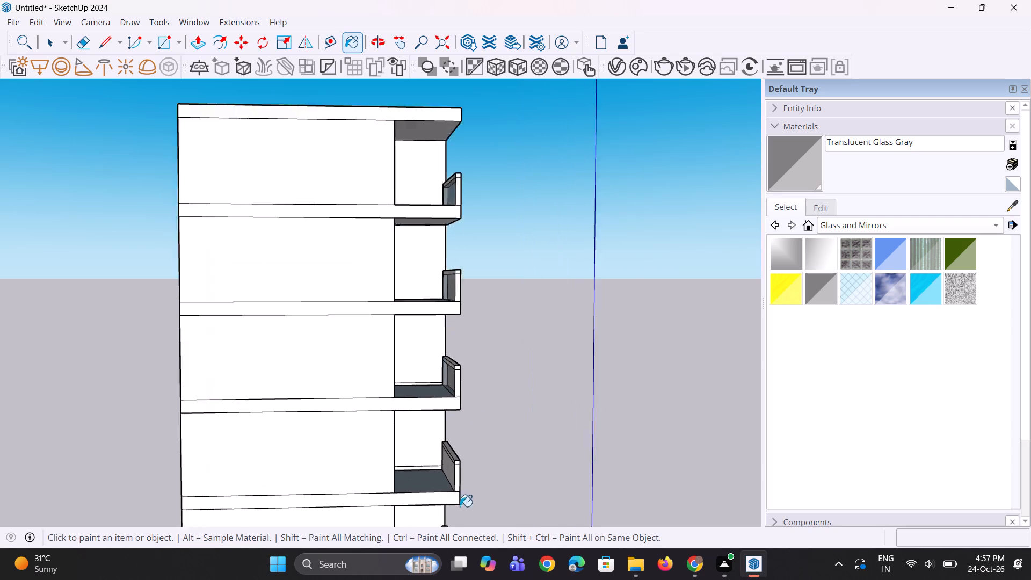
scroll(460, 506, up, 5)
click(453, 462)
scroll(450, 453, down, 10)
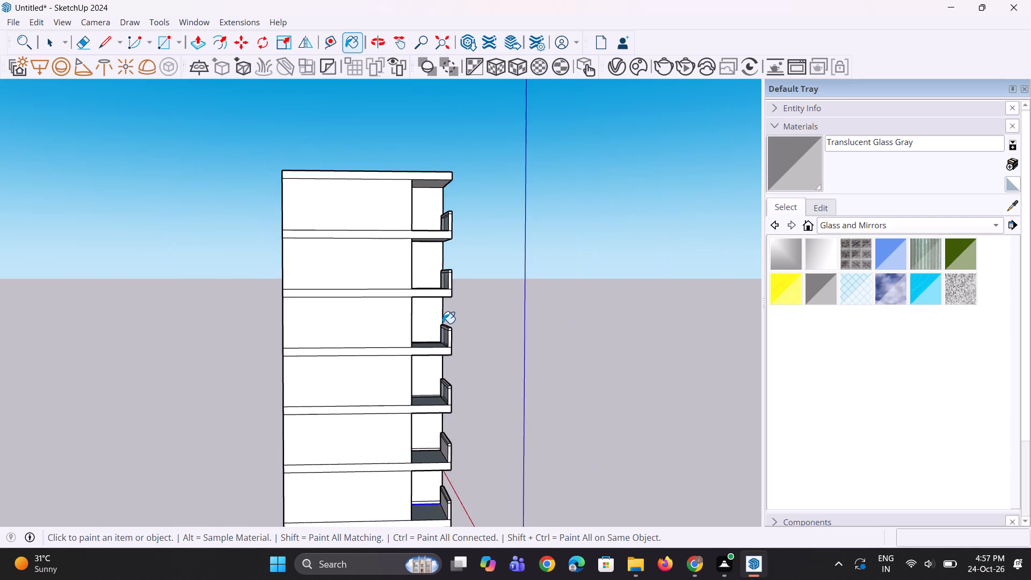
scroll(442, 323, down, 3)
scroll(439, 479, up, 15)
click(444, 482)
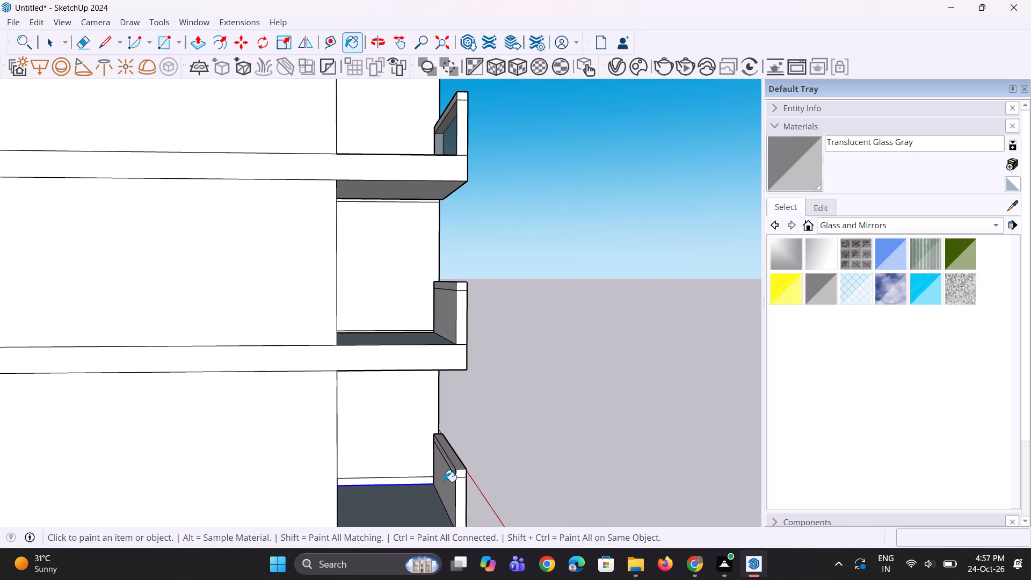
click(448, 323)
Paint the outer faces of the right parapets on the lower three balcony levels with Translucent Glass Gray.
middle_drag(466, 342, 227, 380)
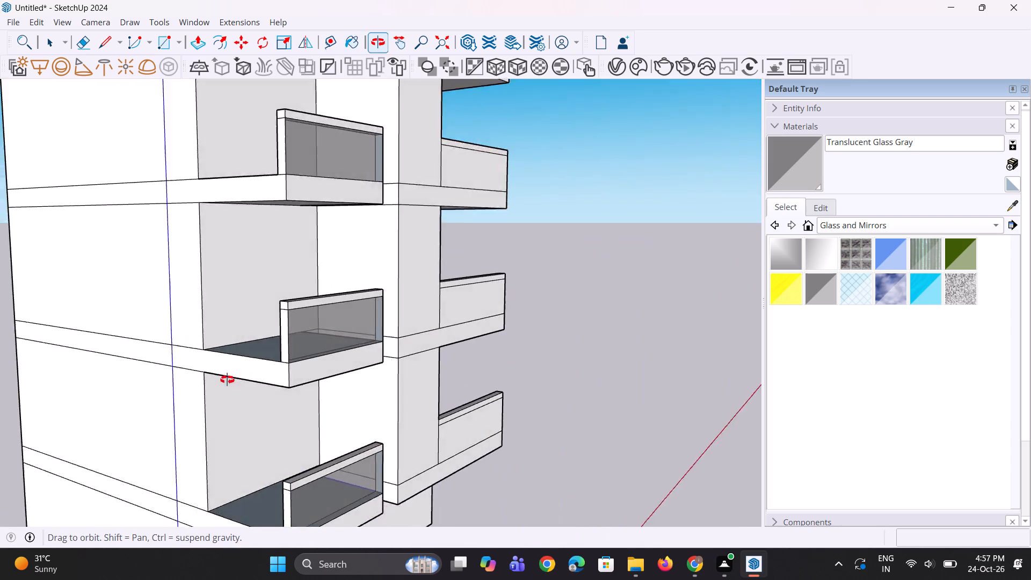
middle_drag(227, 380, 190, 386)
scroll(190, 386, down, 4)
click(414, 419)
click(389, 330)
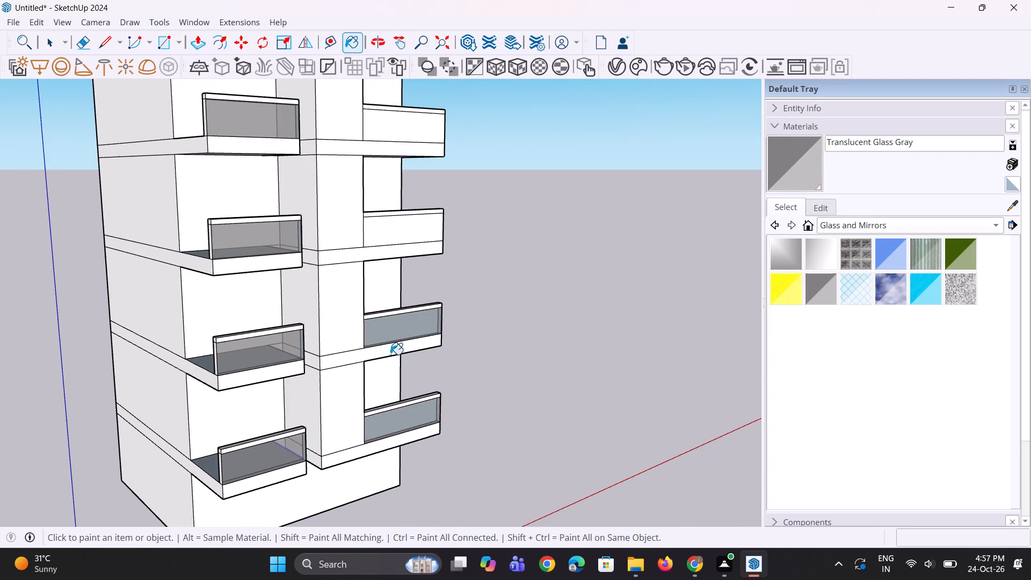
middle_drag(390, 355, 307, 387)
click(388, 230)
Paint the outer faces of the right parapets on the top three balcony levels with Translucent Glass Gray.
scroll(282, 388, down, 6)
scroll(353, 338, down, 5)
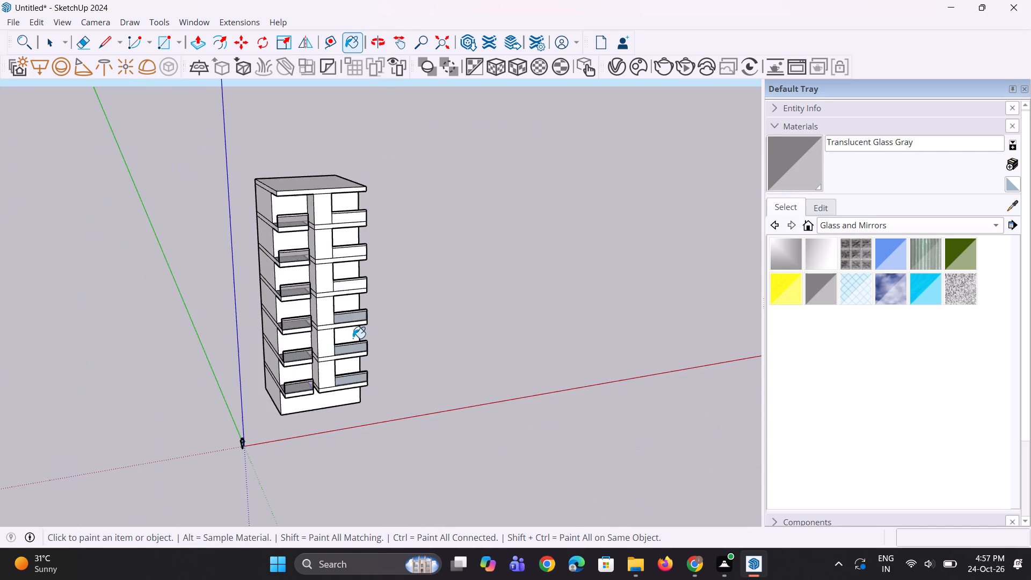
middle_drag(368, 333, 266, 263)
scroll(371, 294, up, 6)
click(346, 279)
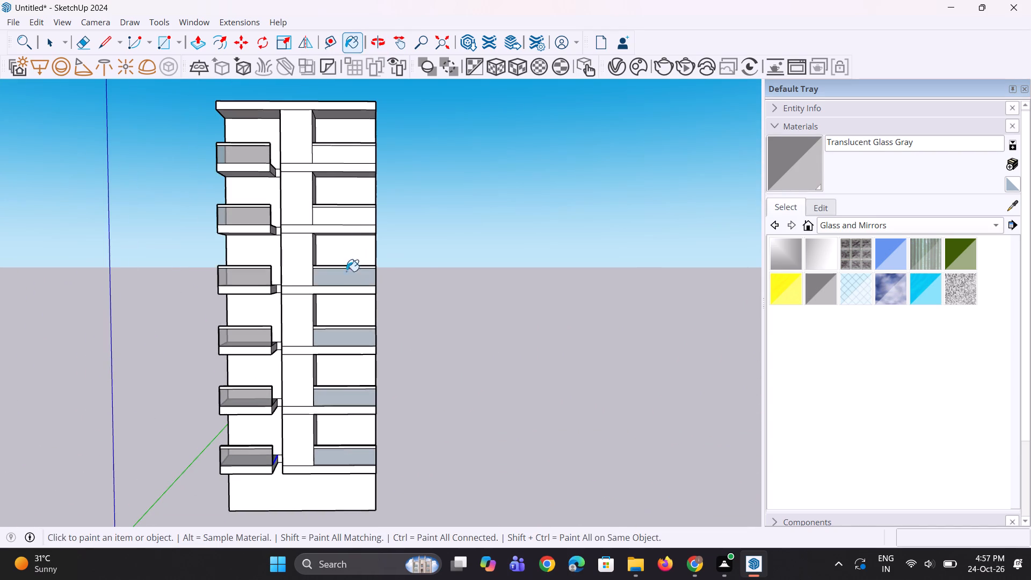
click(352, 219)
scroll(274, 426, down, 4)
scroll(348, 244, up, 4)
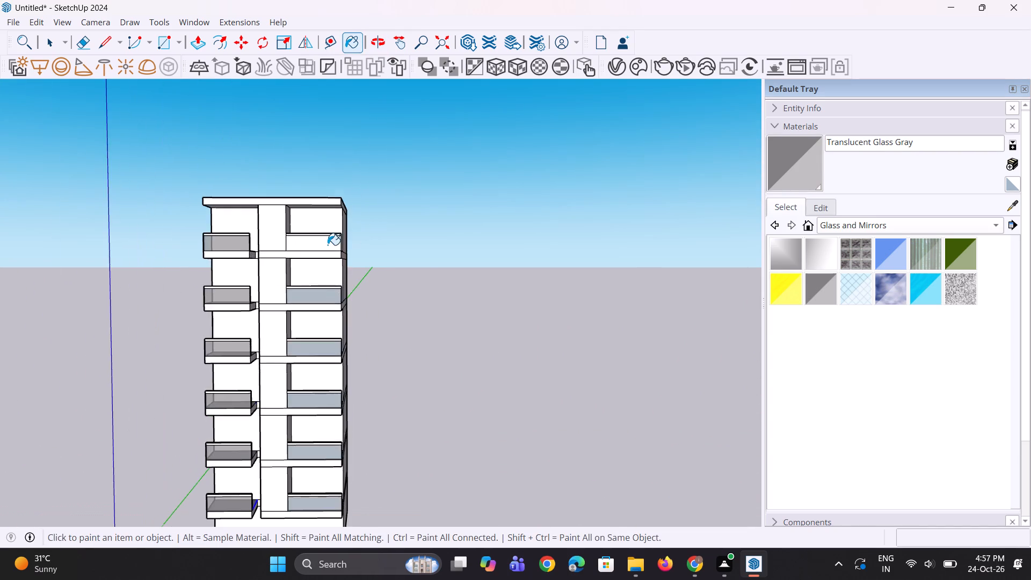
scroll(328, 245, up, 2)
click(328, 245)
Paint the inner faces of the right parapets on the top three balcony levels with Translucent Glass Gray.
middle_drag(363, 327, 243, 338)
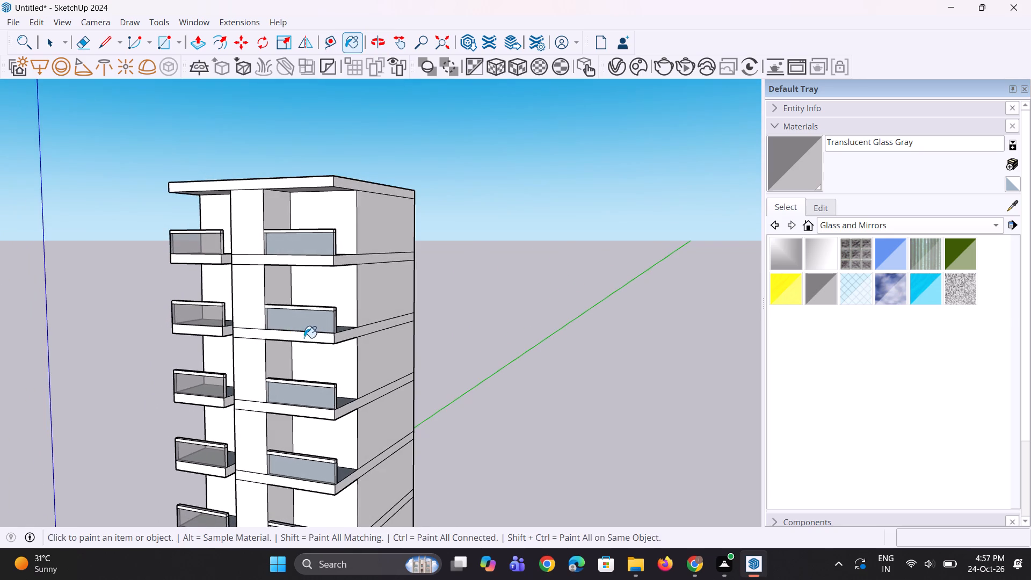
middle_drag(286, 339, 0, 368)
middle_drag(303, 337, 115, 275)
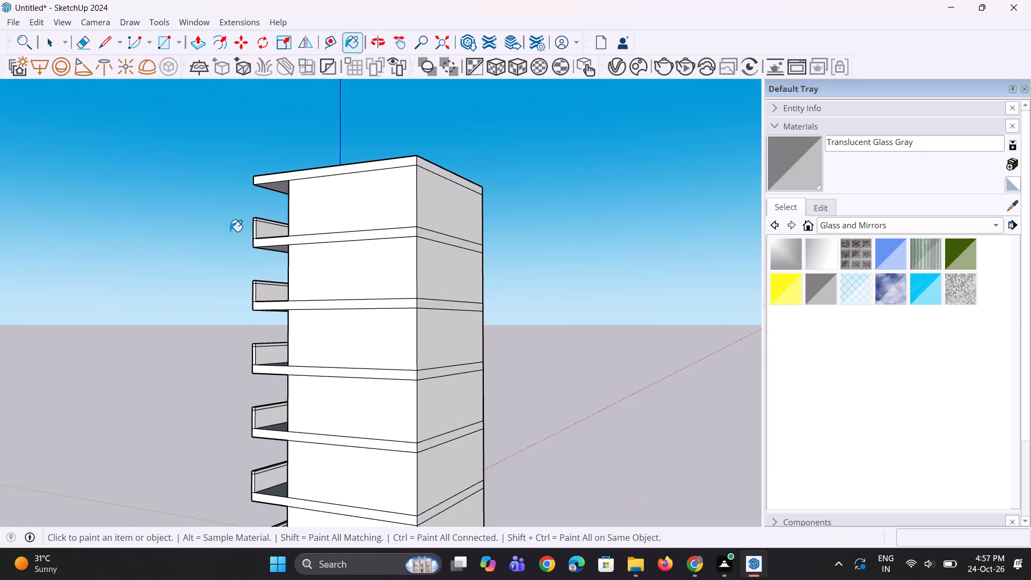
scroll(230, 231, up, 6)
click(273, 230)
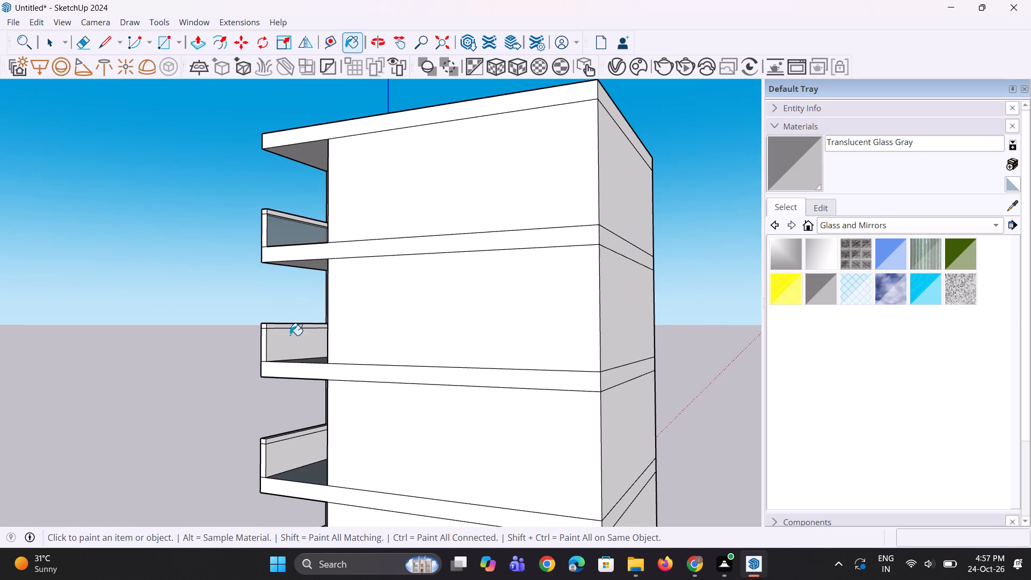
click(290, 335)
scroll(315, 303, down, 9)
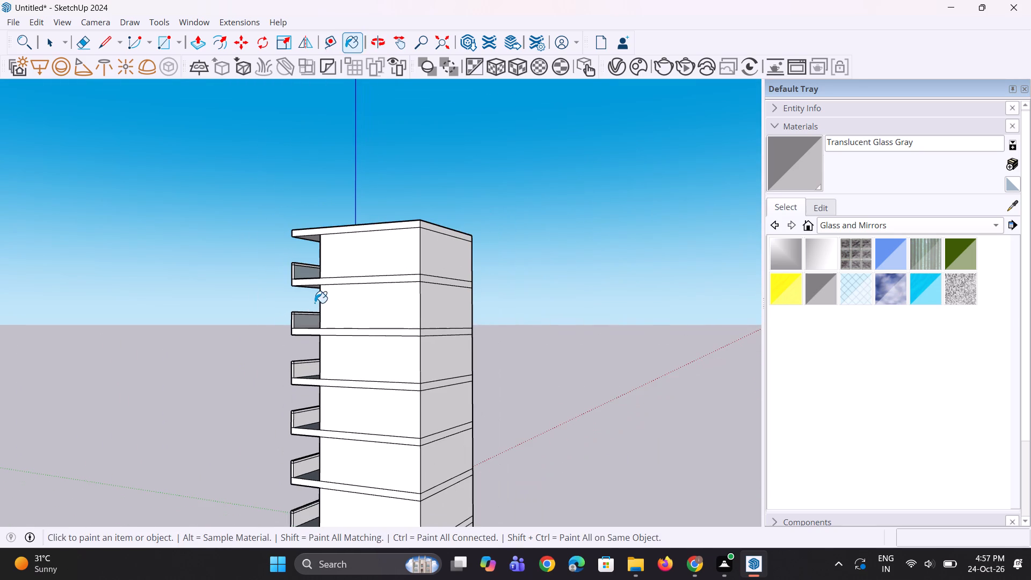
scroll(315, 303, down, 2)
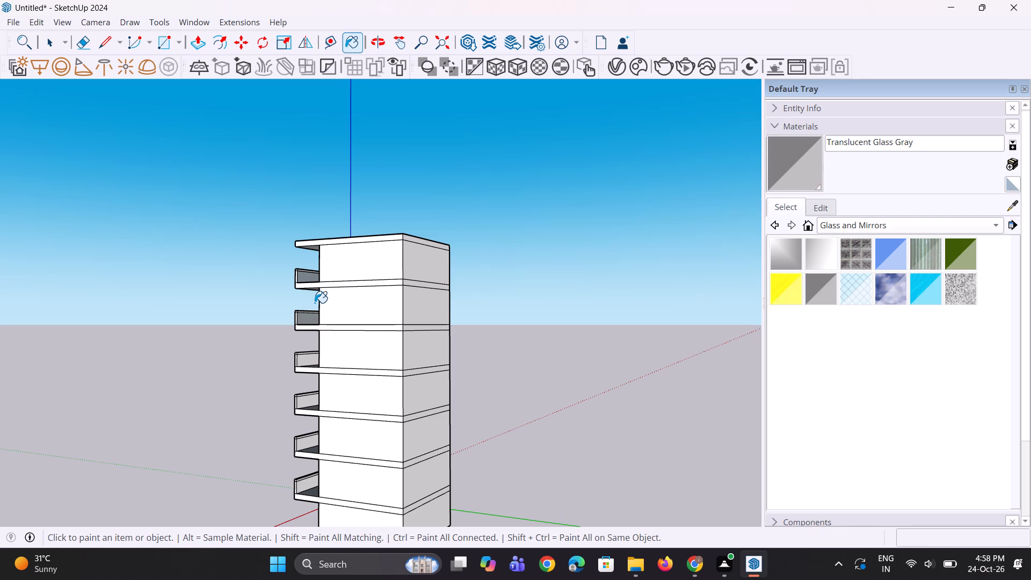
scroll(315, 303, up, 5)
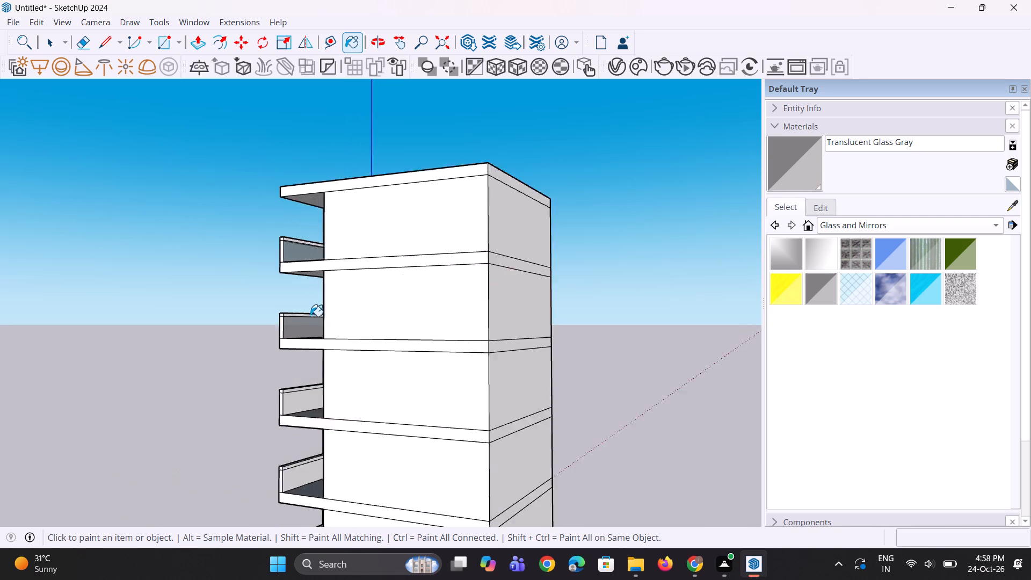
scroll(310, 316, up, 9)
scroll(301, 331, down, 8)
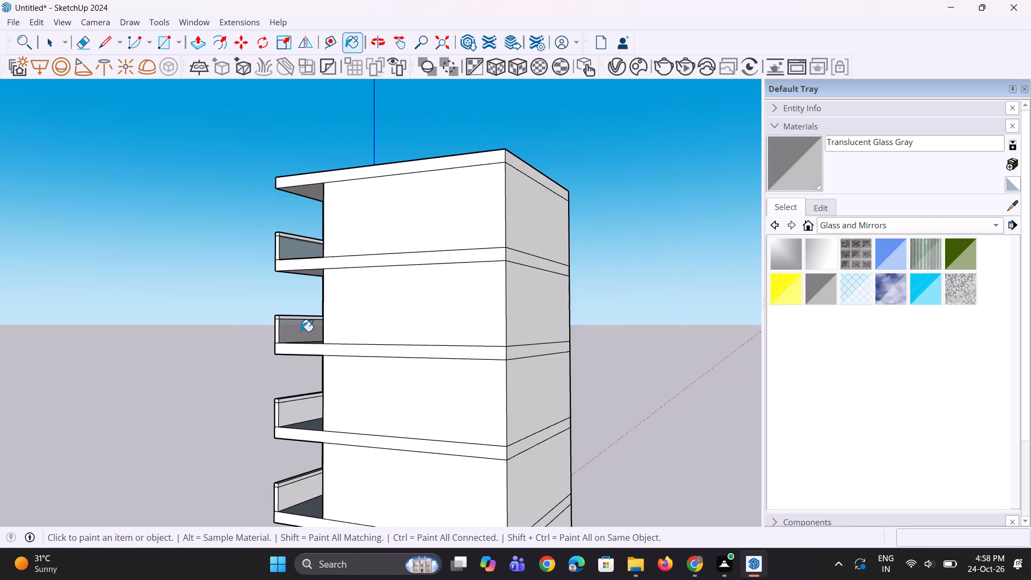
scroll(301, 331, down, 6)
scroll(302, 390, up, 6)
click(301, 369)
Paint the inner faces of the right parapets on the lower three balcony levels with Translucent Glass Gray.
scroll(330, 316, down, 7)
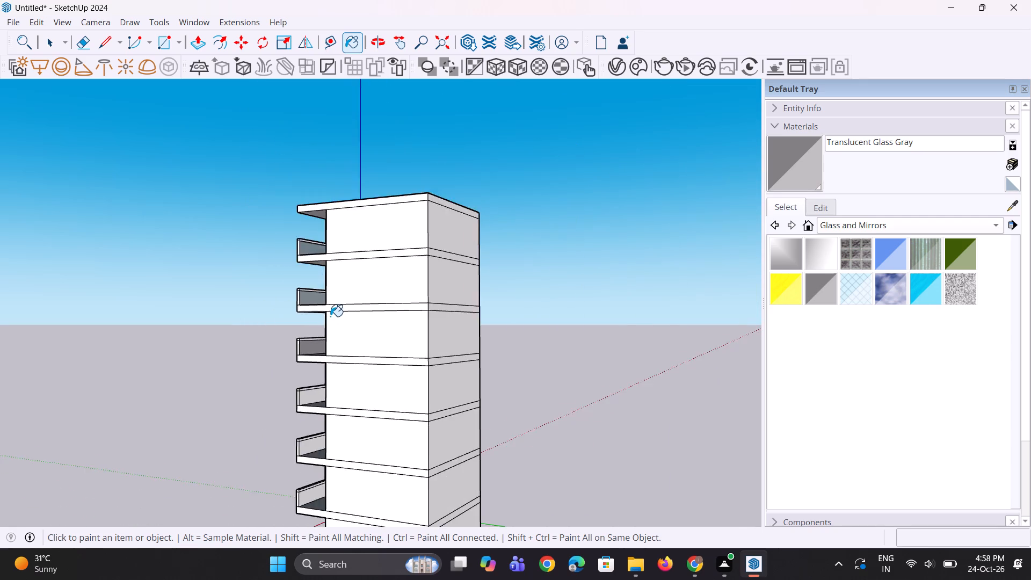
scroll(330, 316, down, 4)
scroll(327, 385, up, 13)
click(312, 348)
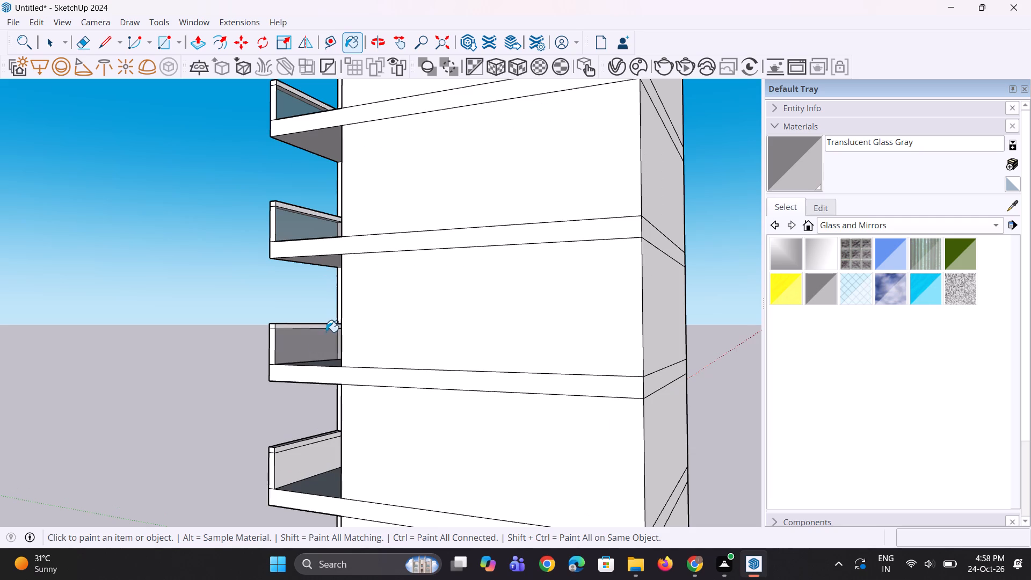
scroll(326, 332, down, 10)
scroll(322, 392, up, 4)
click(315, 376)
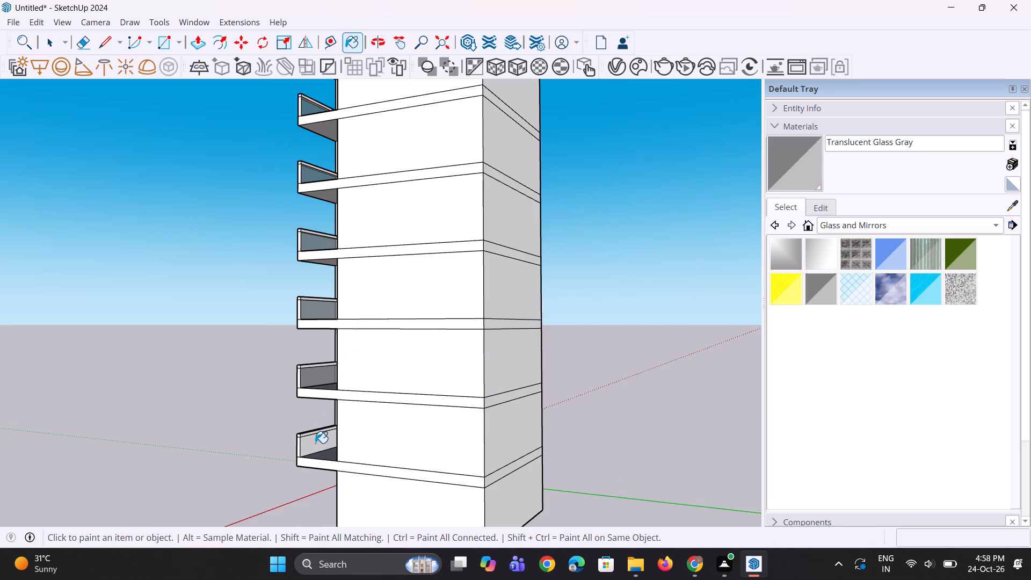
click(315, 443)
Examine the glass balcony parapets on every level from the front and both sides of the building.
scroll(318, 436, down, 5)
middle_drag(311, 436, 462, 422)
scroll(317, 446, up, 1)
middle_drag(313, 458, 424, 476)
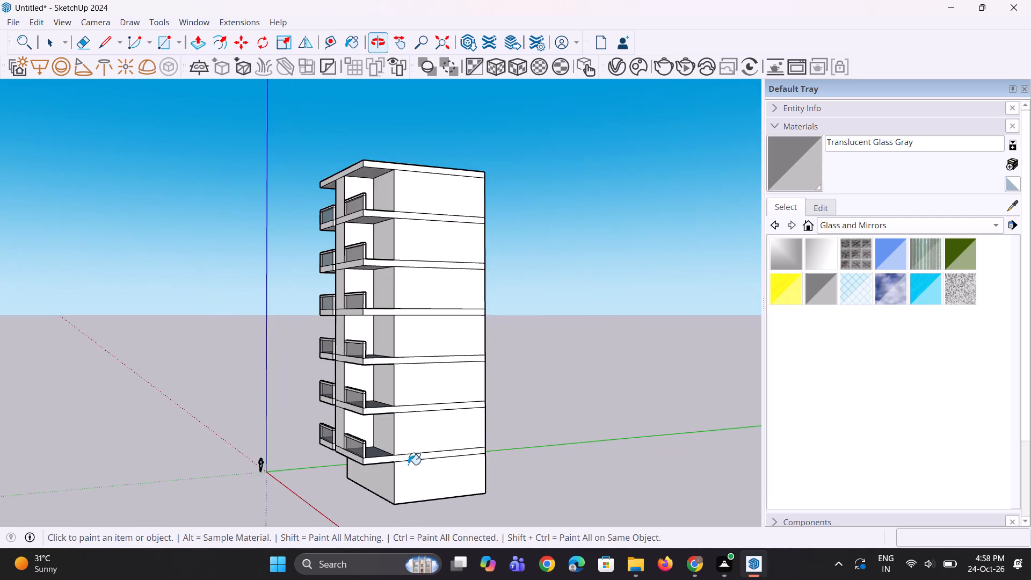
middle_drag(215, 429, 368, 460)
middle_drag(238, 440, 379, 440)
scroll(379, 440, up, 1)
middle_drag(242, 444, 320, 446)
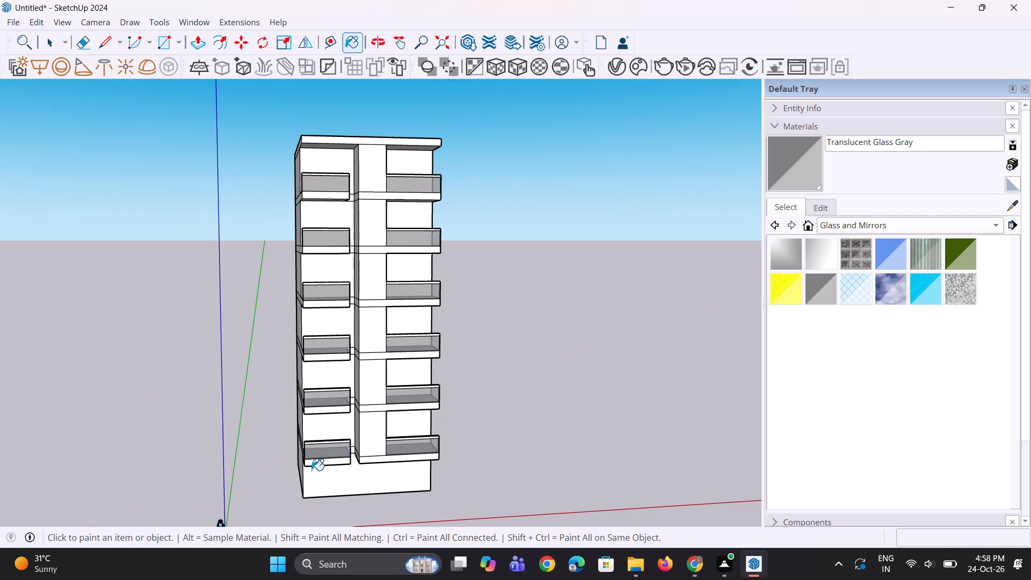
scroll(308, 470, up, 2)
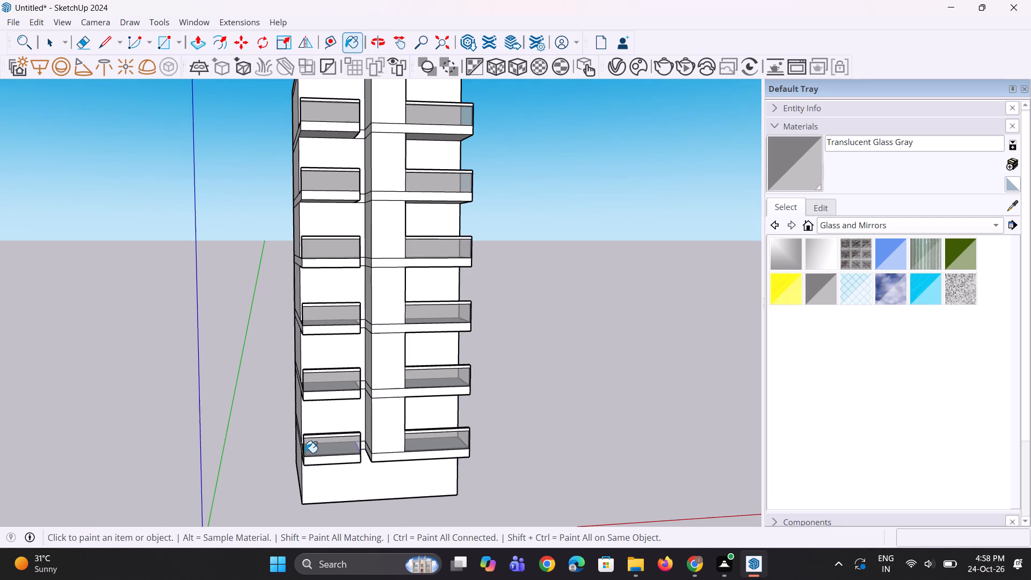
scroll(304, 451, down, 4)
scroll(336, 264, up, 4)
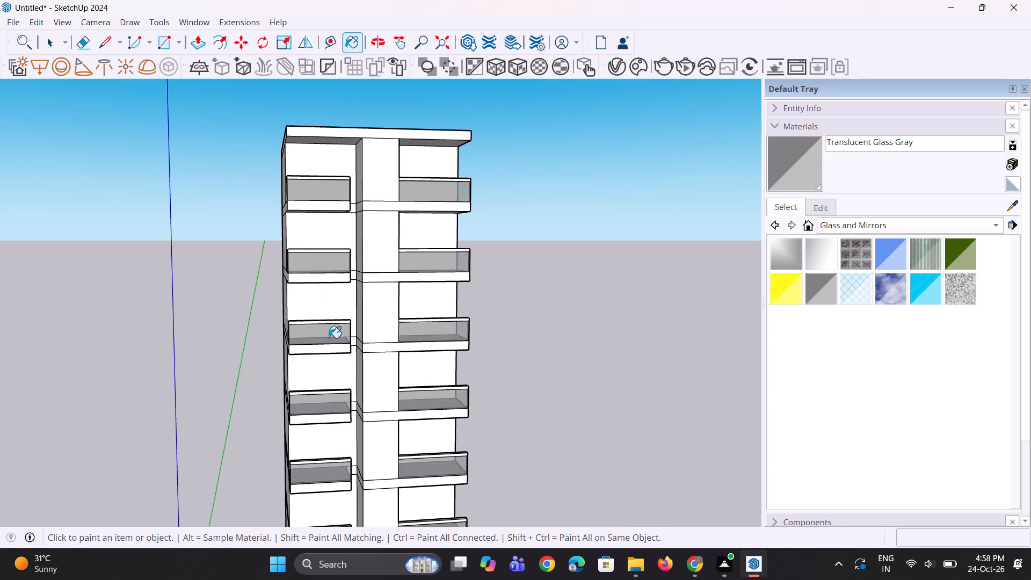
scroll(329, 338, up, 3)
middle_drag(354, 353, 274, 342)
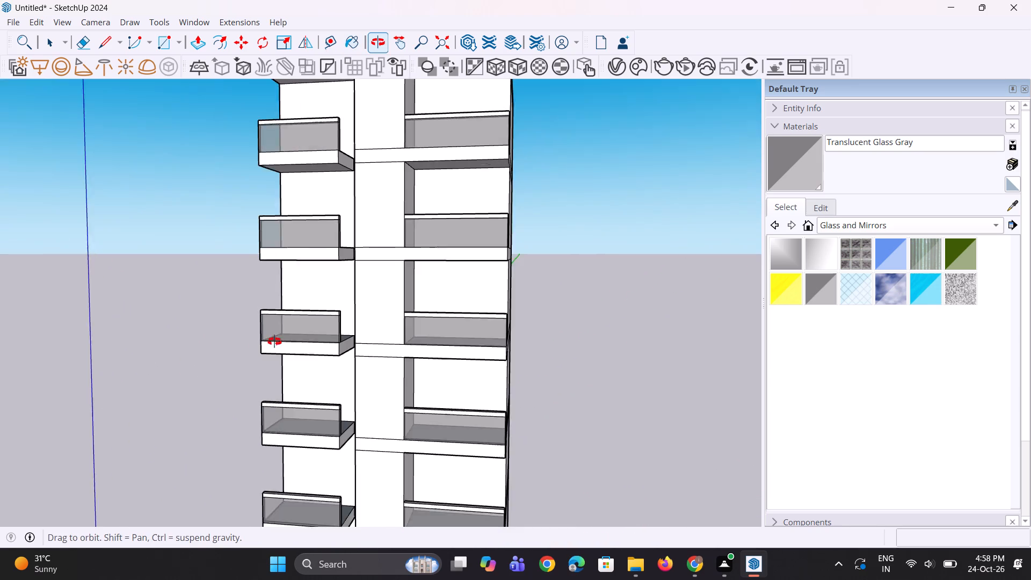
middle_drag(274, 342, 280, 339)
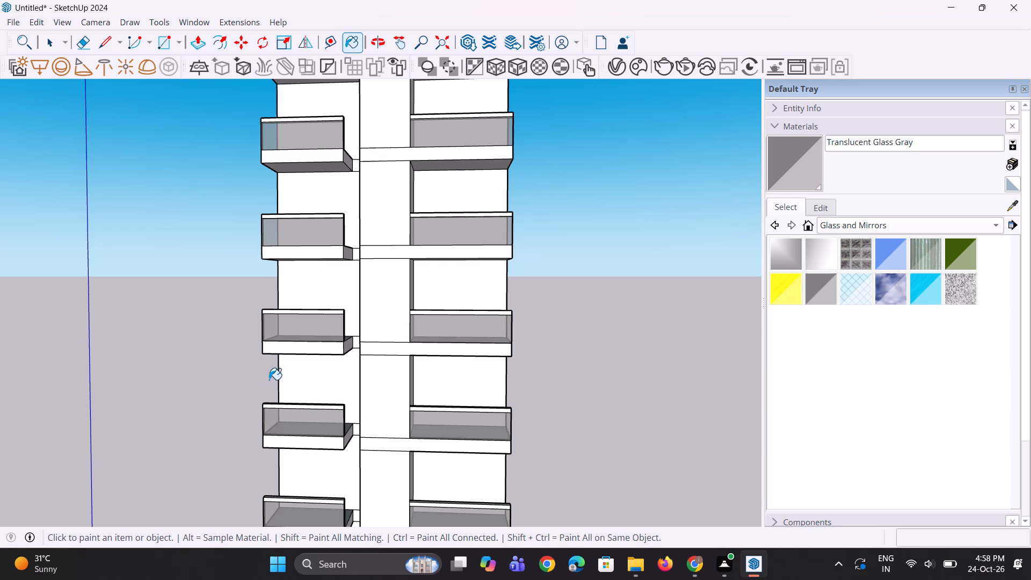
scroll(269, 380, down, 4)
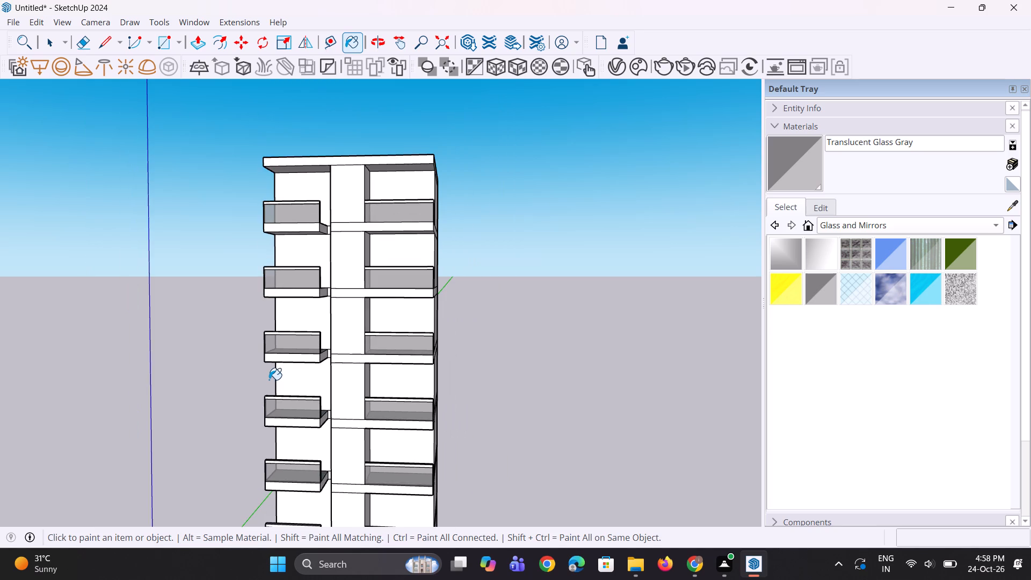
scroll(269, 380, down, 5)
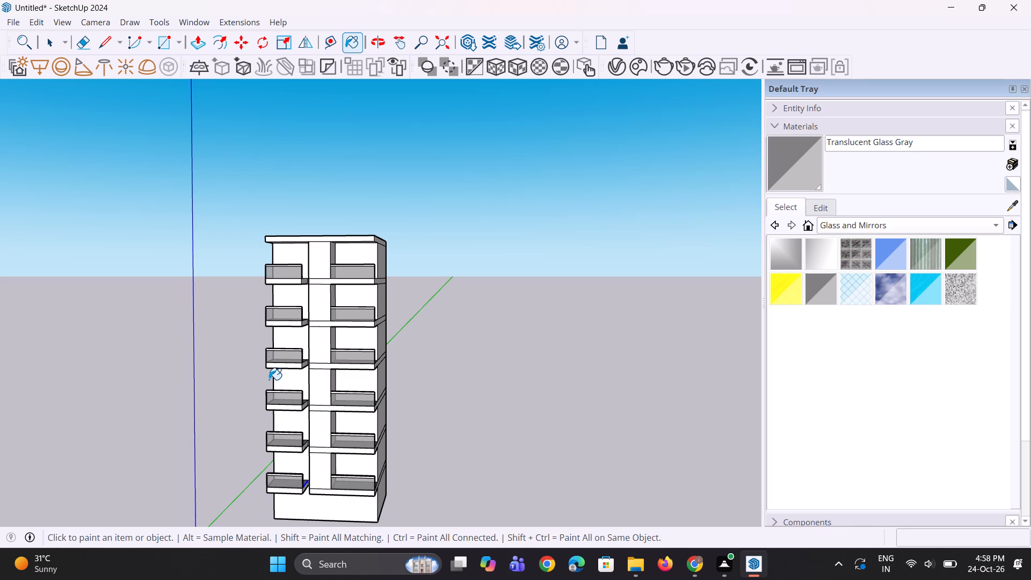
scroll(269, 380, down, 8)
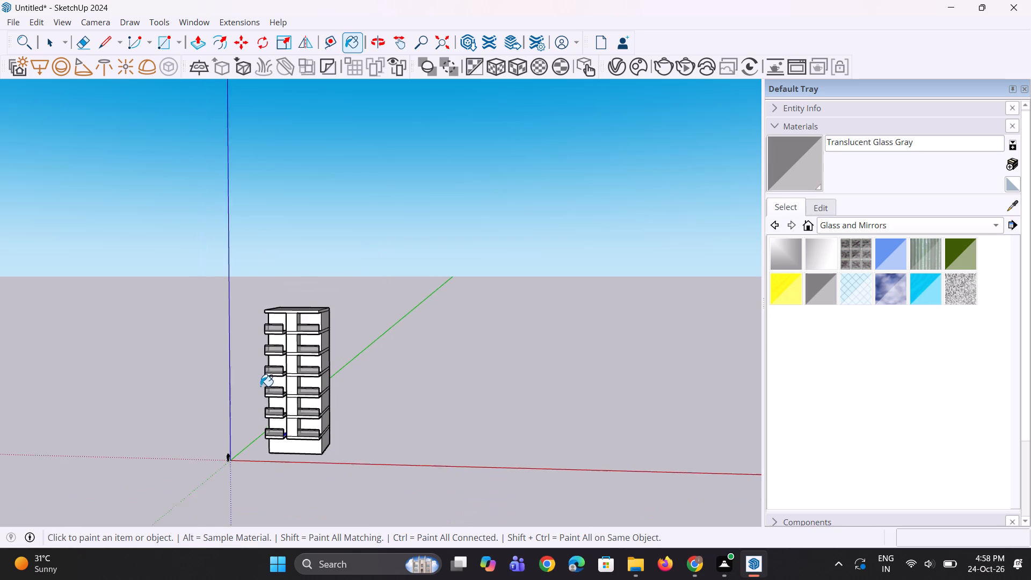
scroll(260, 386, down, 1)
middle_drag(260, 386, 256, 376)
scroll(257, 388, down, 4)
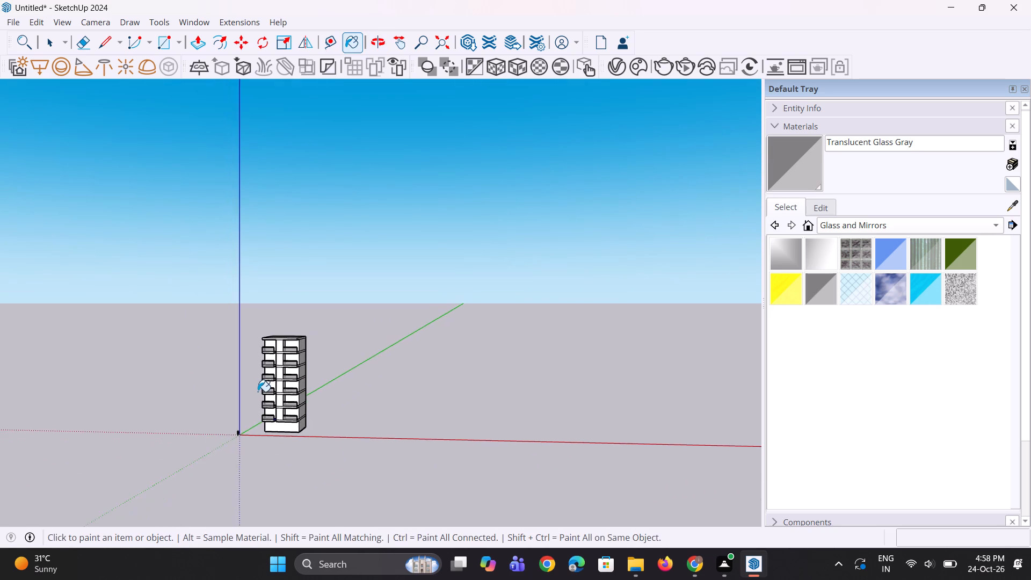
scroll(258, 392, up, 13)
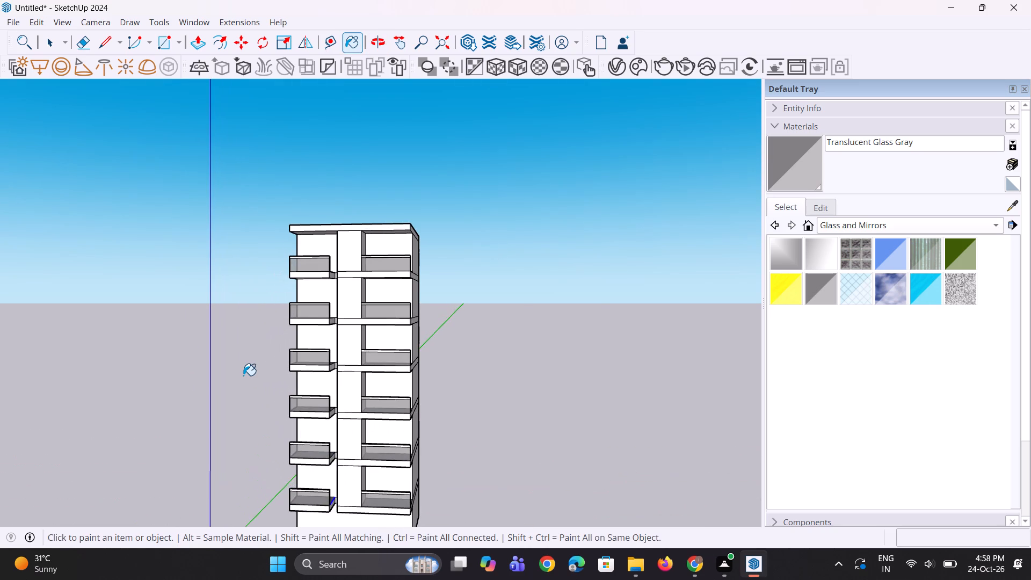
key(space)
key(space)
text(b)
key(space)
middle_drag(314, 369, 431, 378)
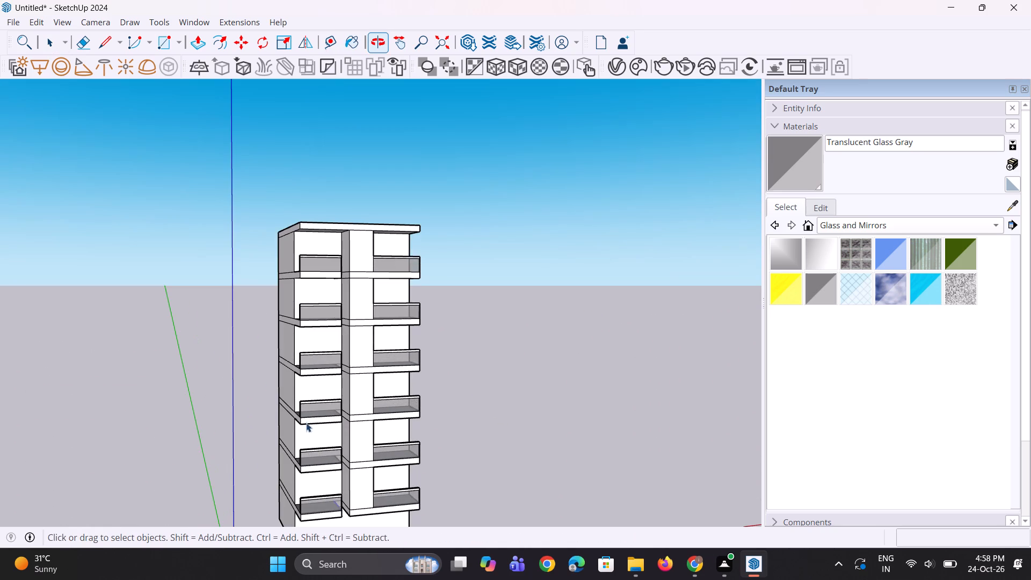
middle_drag(224, 426, 419, 373)
scroll(361, 394, up, 1)
scroll(309, 412, down, 11)
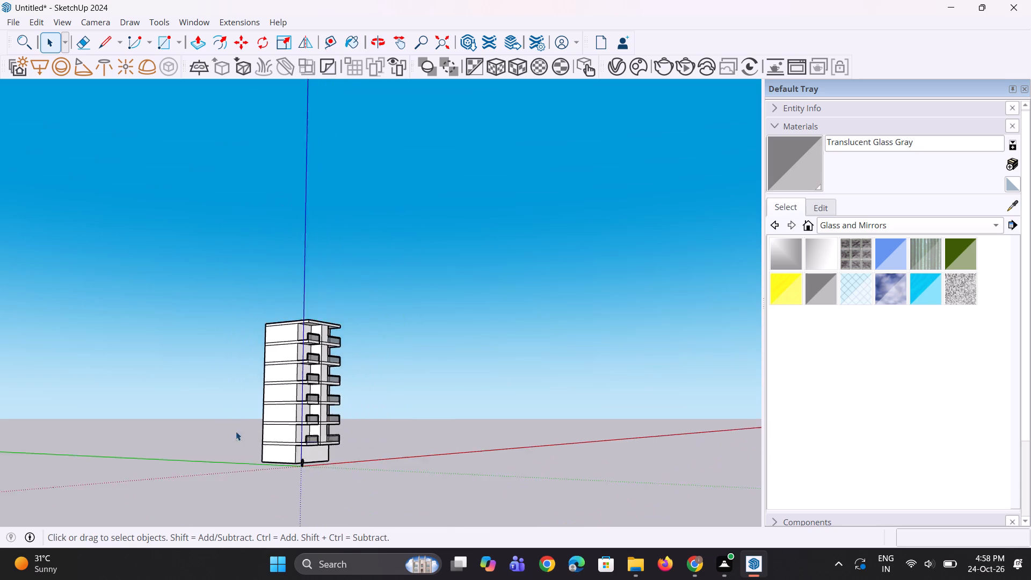
Copy the two inner vertical edges at the outer end of the top balcony's left parapet 1' inward along the parapet.
scroll(236, 431, up, 1)
middle_drag(236, 431, 273, 526)
scroll(333, 334, up, 17)
middle_drag(316, 428, 318, 427)
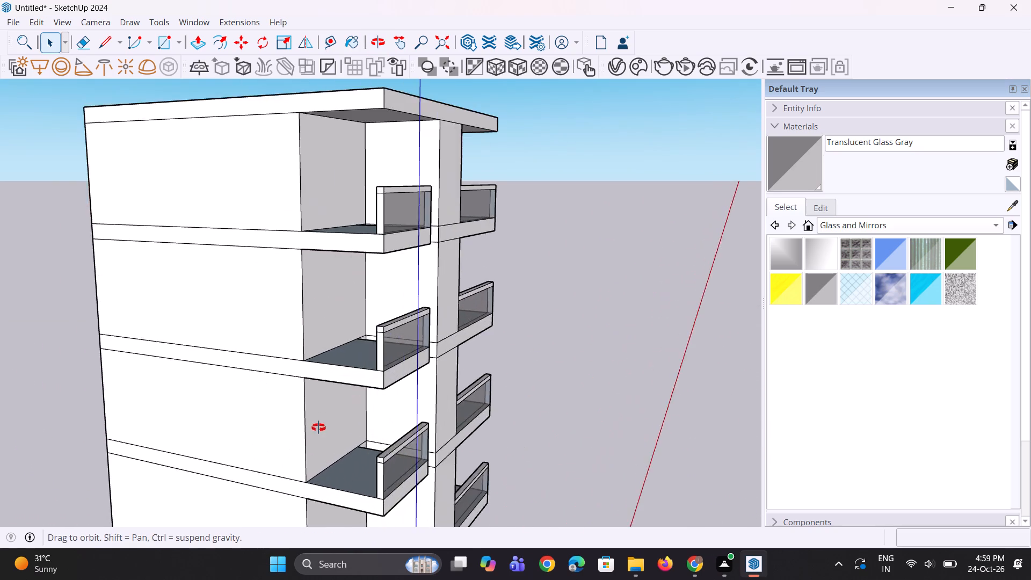
middle_drag(318, 427, 453, 437)
scroll(539, 192, up, 6)
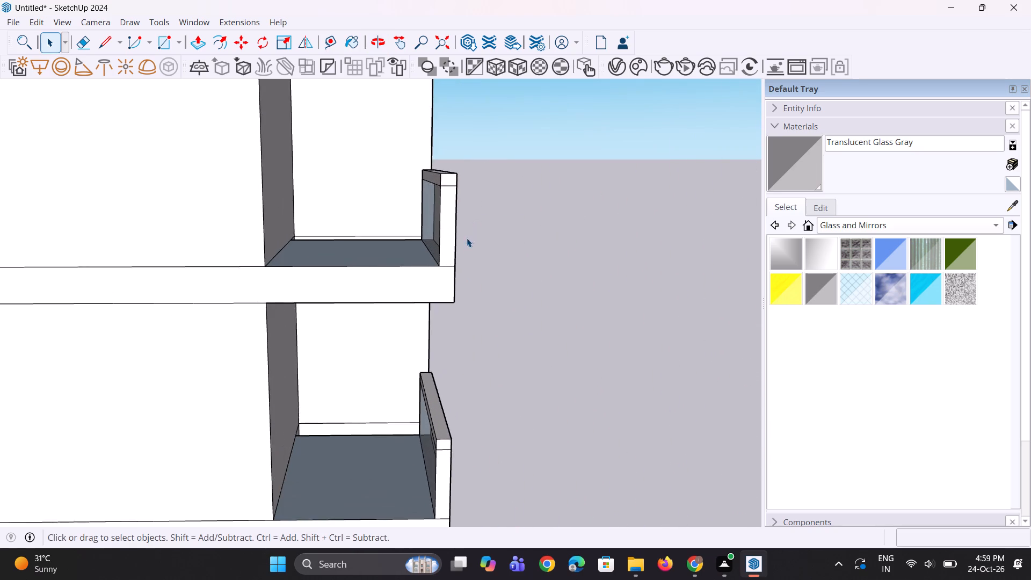
middle_drag(465, 242, 472, 275)
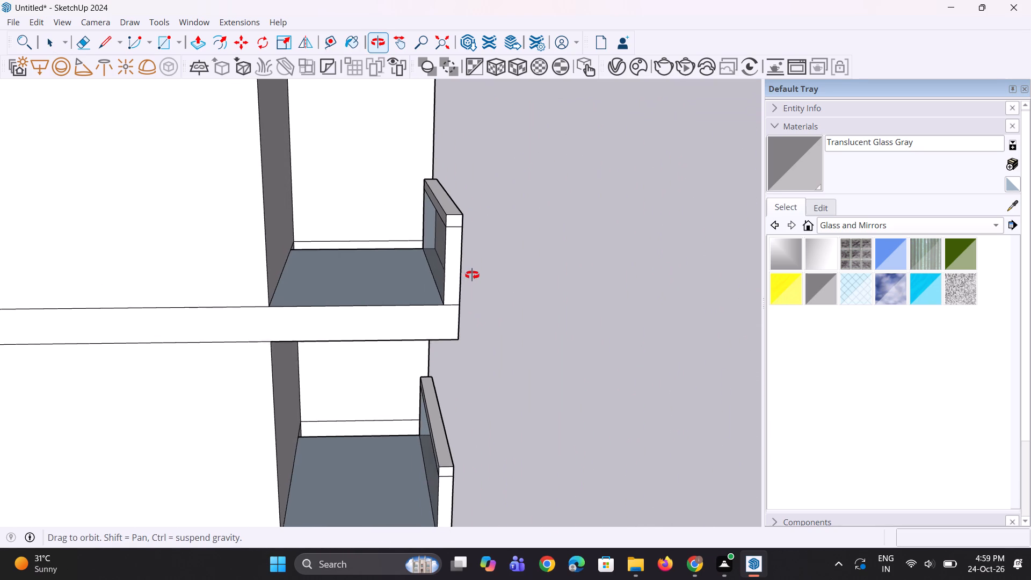
middle_drag(472, 275, 474, 275)
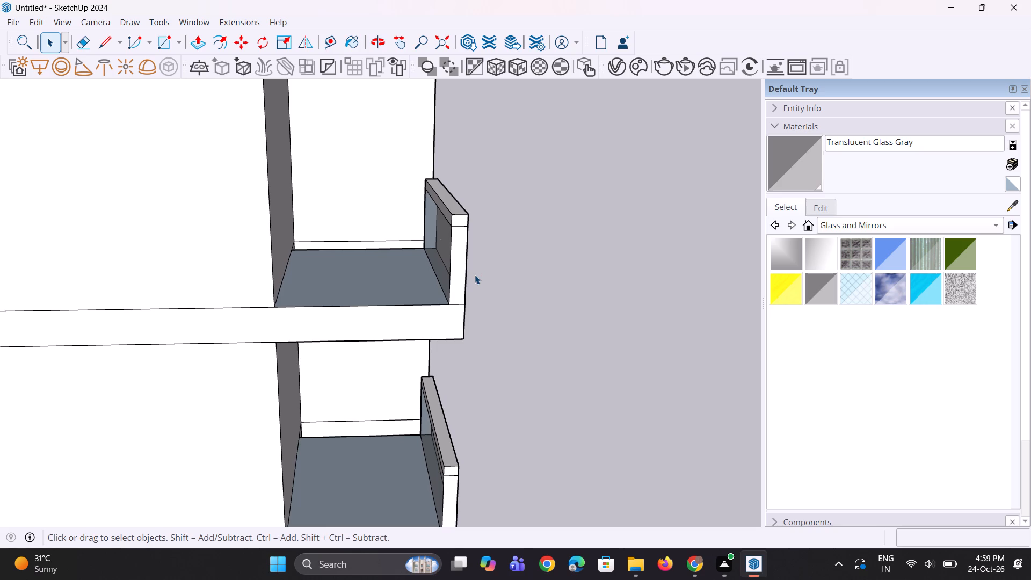
scroll(475, 275, up, 1)
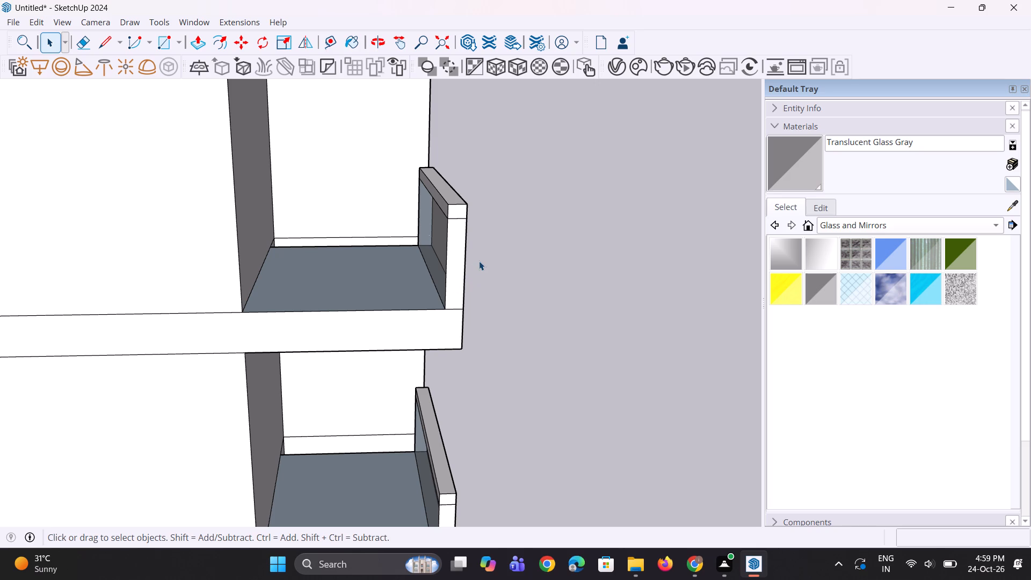
scroll(479, 261, up, 4)
click(422, 261)
middle_drag(406, 310, 485, 305)
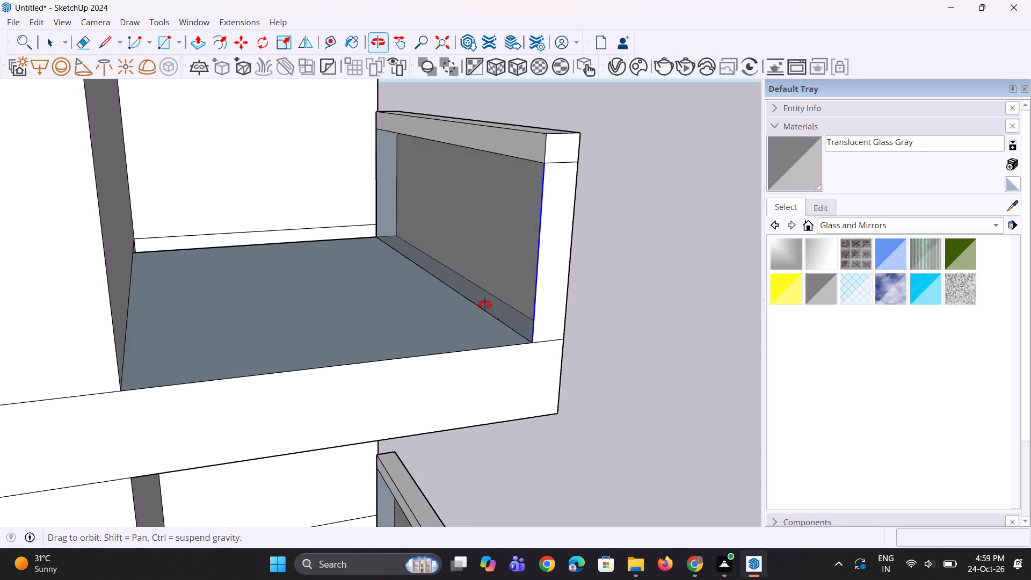
middle_drag(485, 305, 485, 305)
scroll(526, 149, up, 1)
ctrl+click(555, 149)
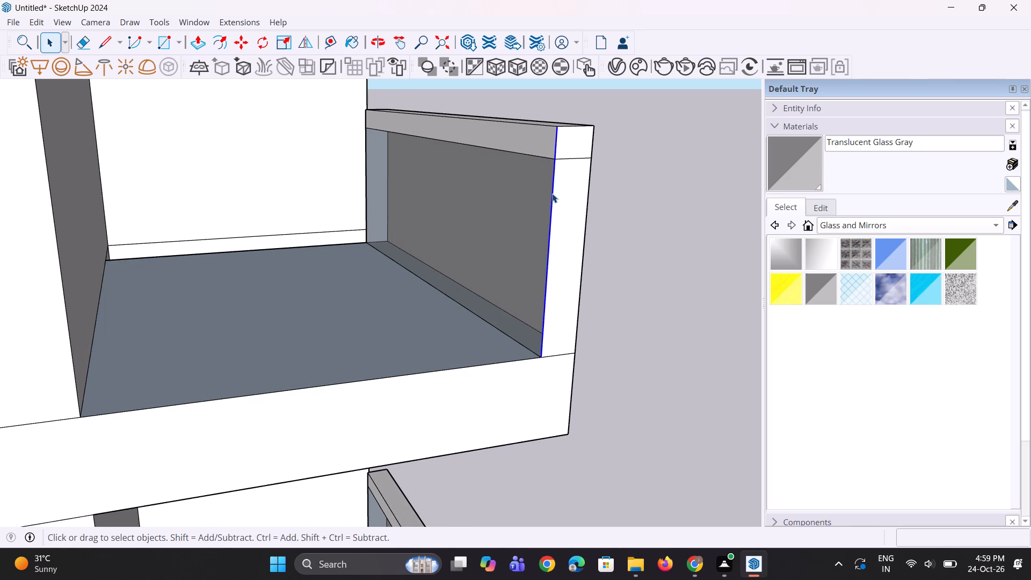
key(m)
scroll(552, 146, up, 1)
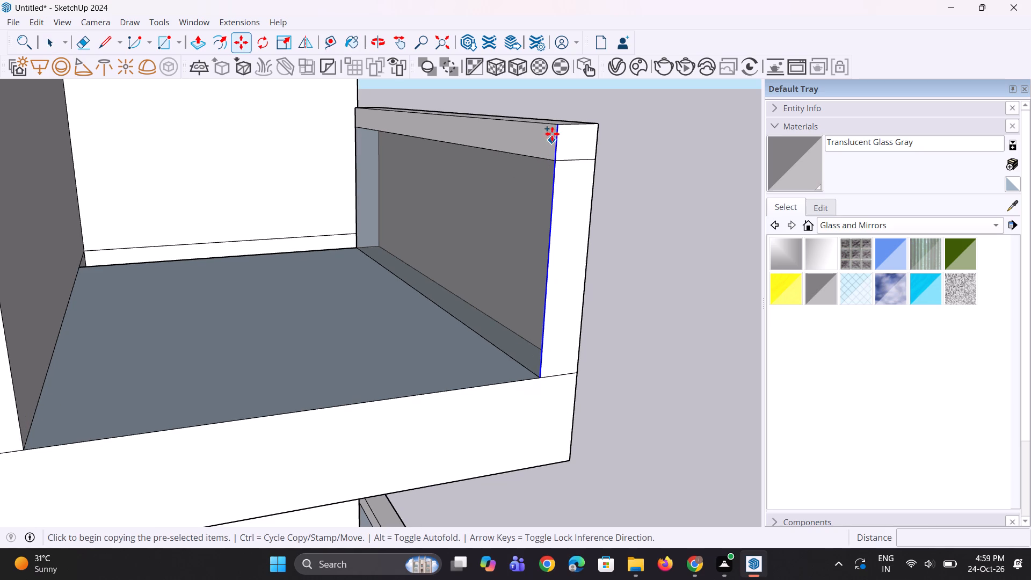
click(554, 126)
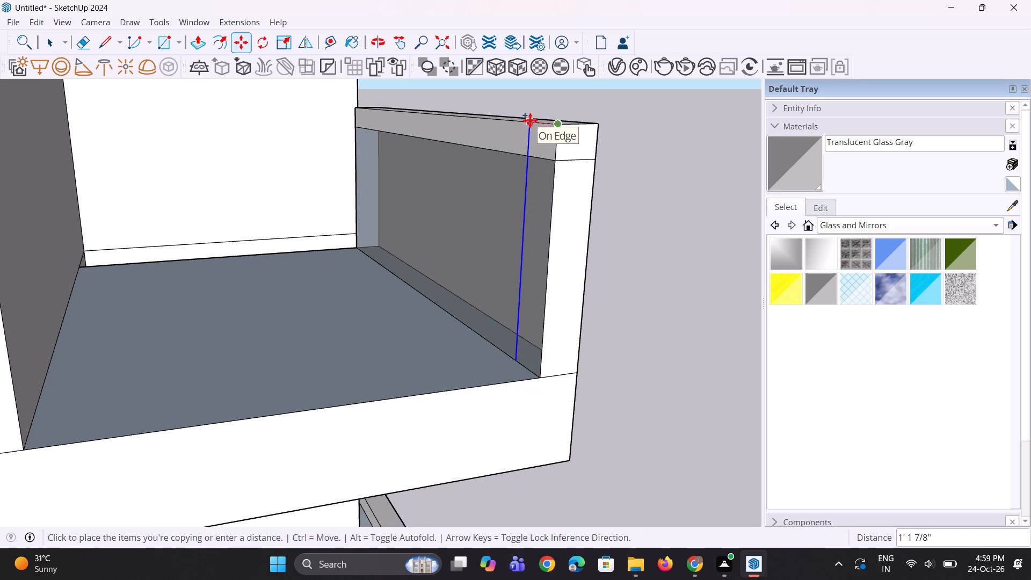
text(1')
key(Return)
scroll(456, 156, down, 4)
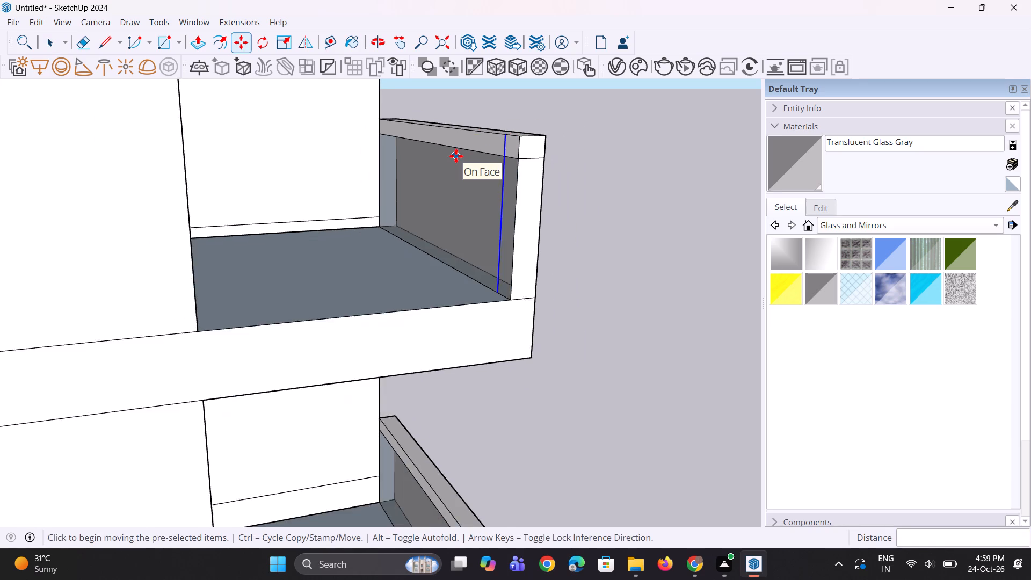
scroll(456, 156, down, 10)
key(space)
key(space)
scroll(462, 148, down, 8)
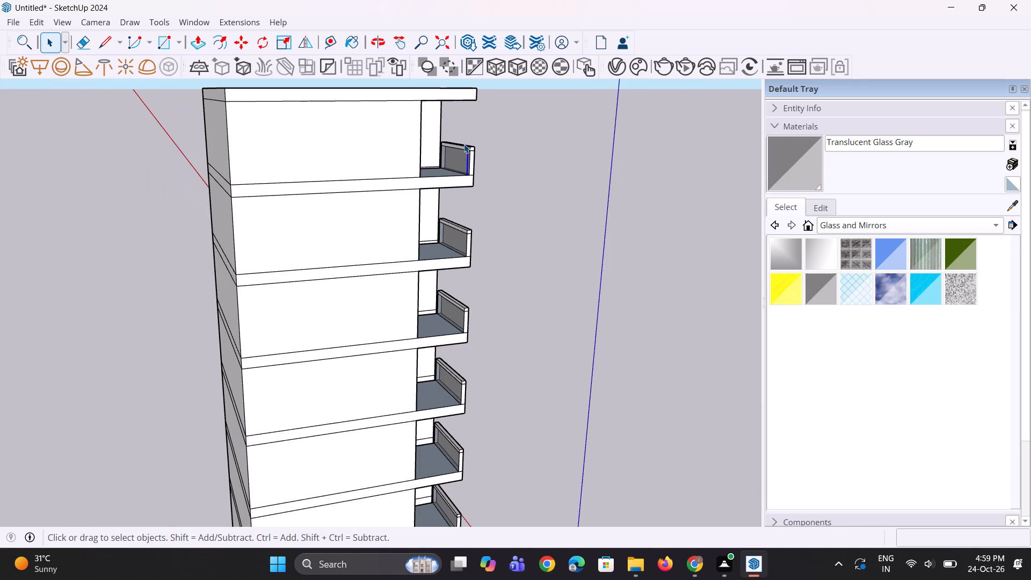
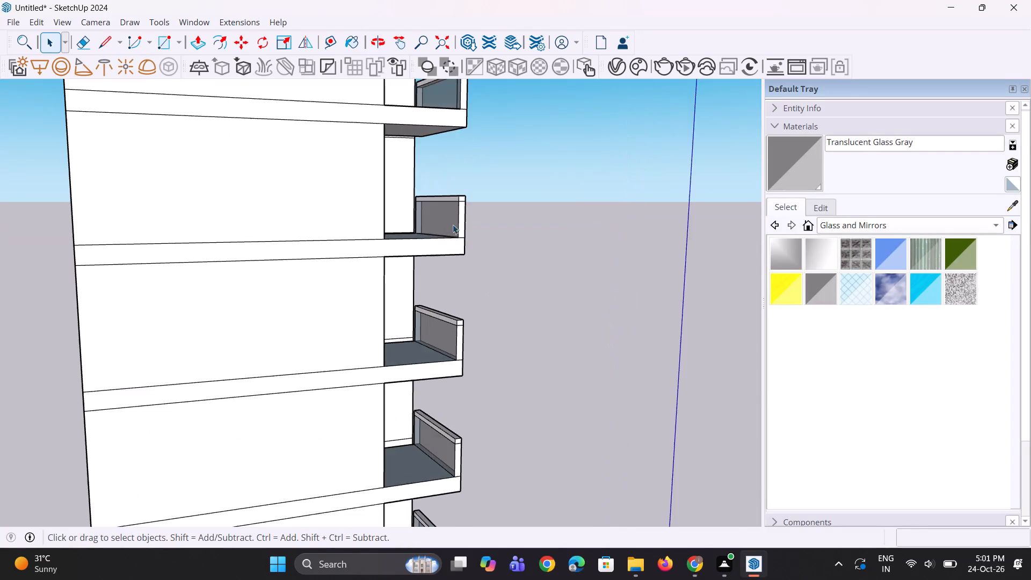
Select the inner vertical edge at the outer end of the glass parapet on the next balcony level down.
scroll(480, 236, up, 3)
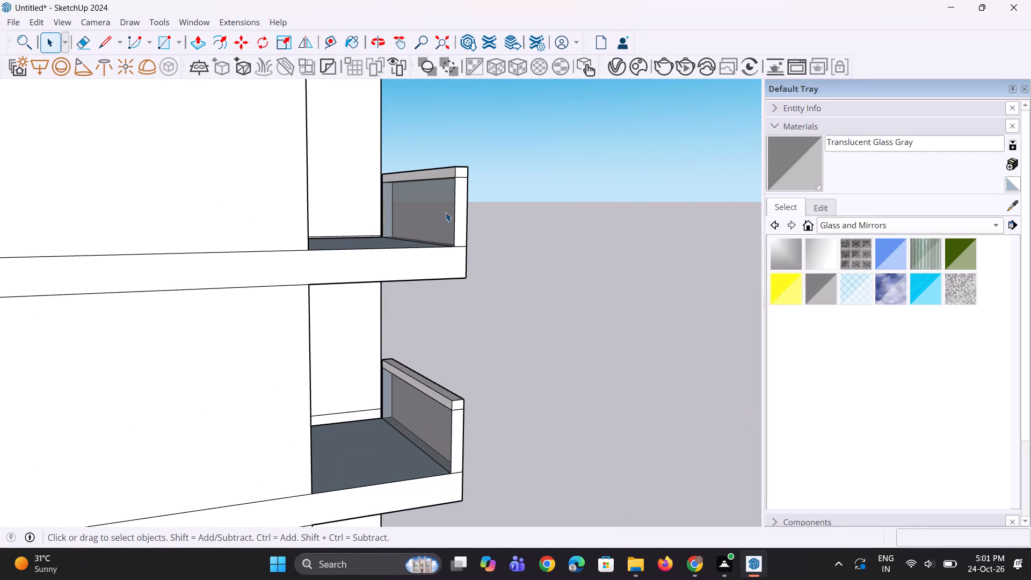
click(454, 222)
middle_drag(459, 288, 495, 316)
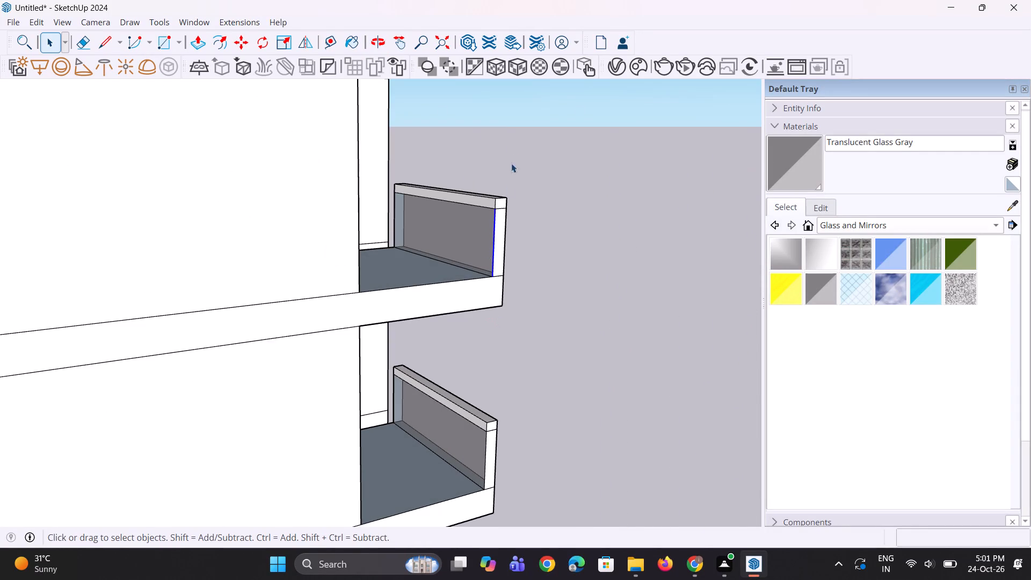
scroll(514, 156, up, 2)
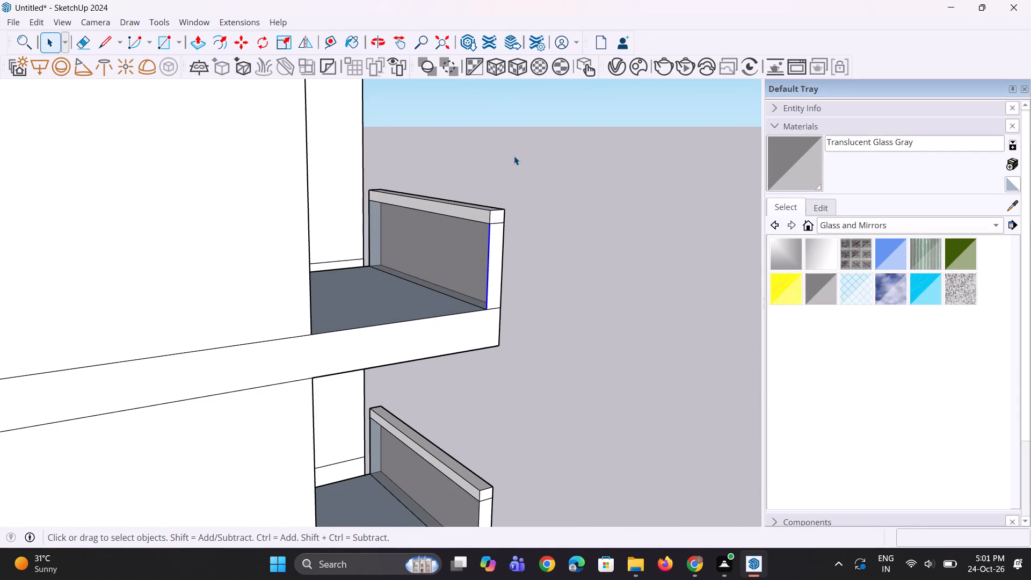
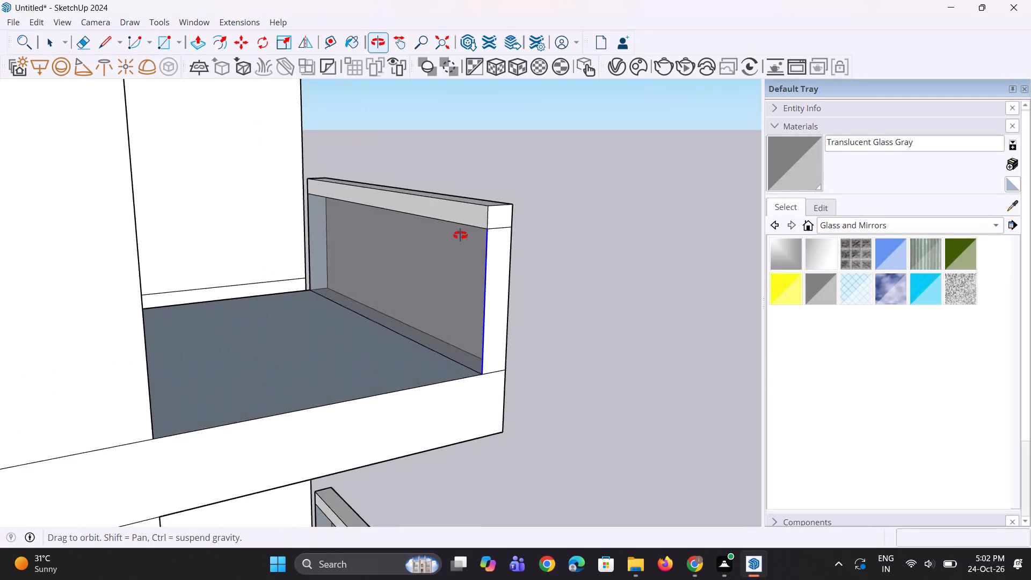
Add the top band's inner vertical end edge to the selected glass parapet edge and start a Move copy of both.
scroll(571, 170, up, 2)
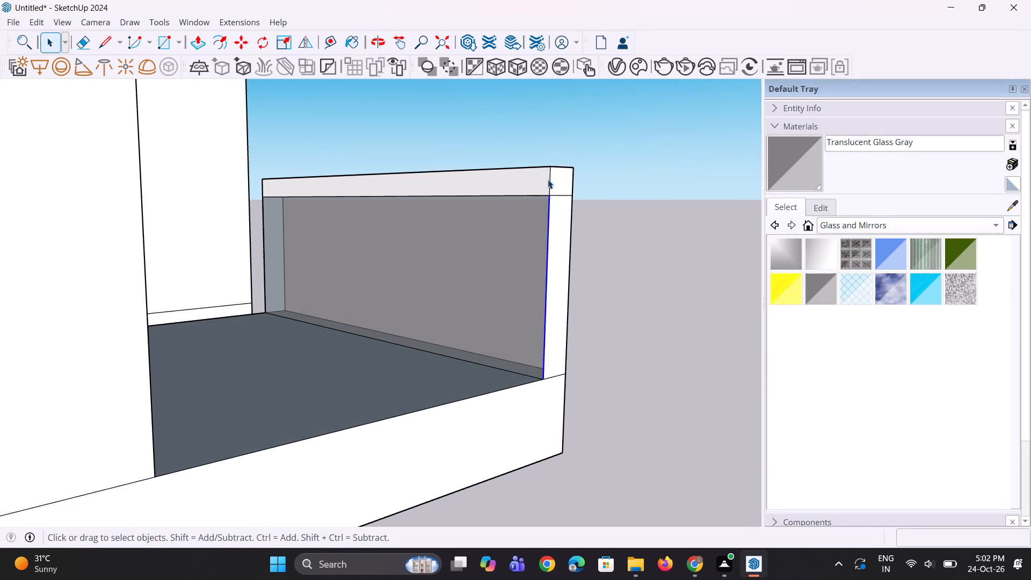
ctrl+click(551, 182)
key(m)
scroll(550, 178, up, 1)
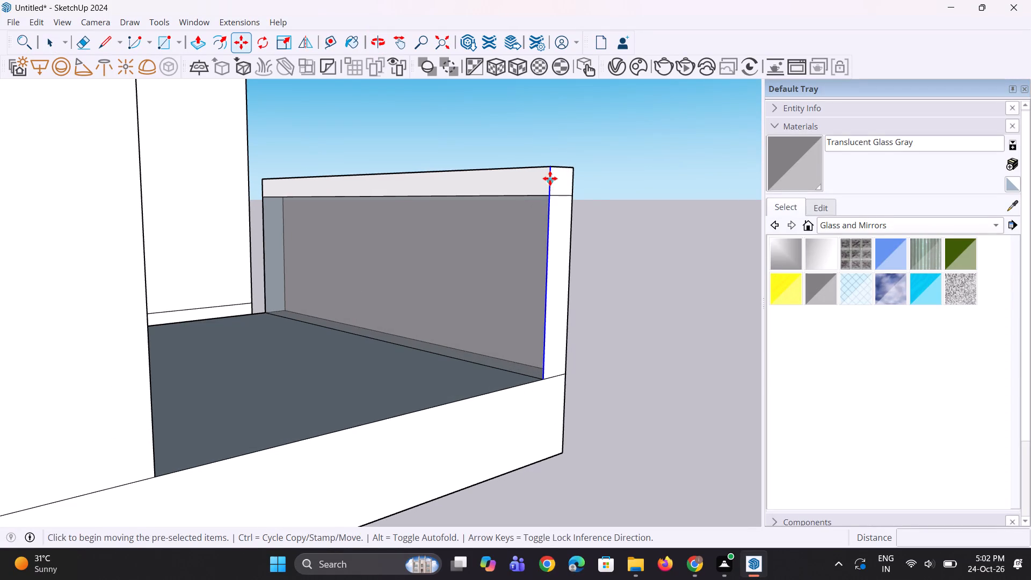
scroll(550, 178, up, 1)
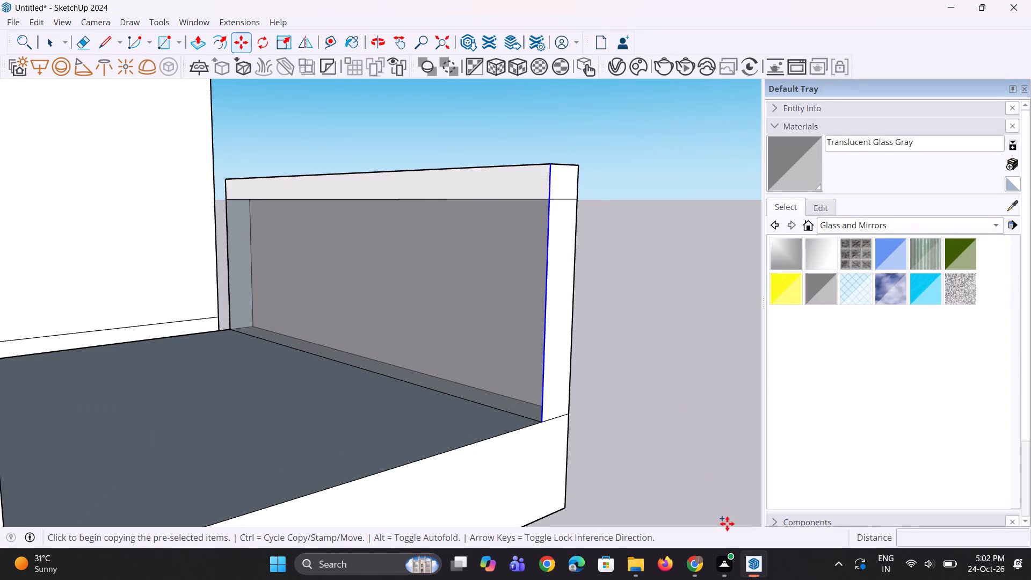
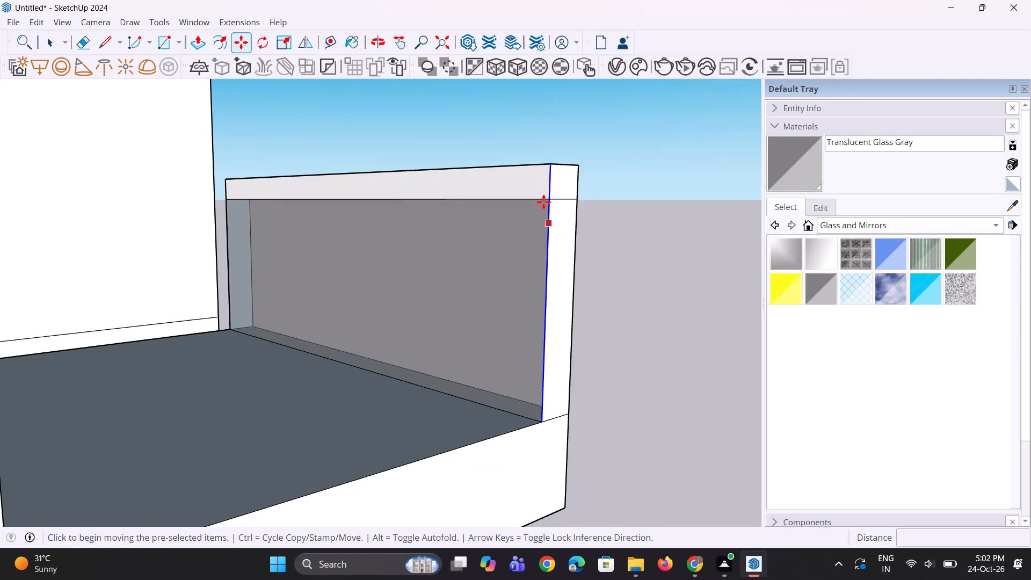
Place the copied vertical end edges a short way inward along the glass parapet and its top band to mark an end division.
ctrl+scroll(545, 186, up, 2)
click(555, 160)
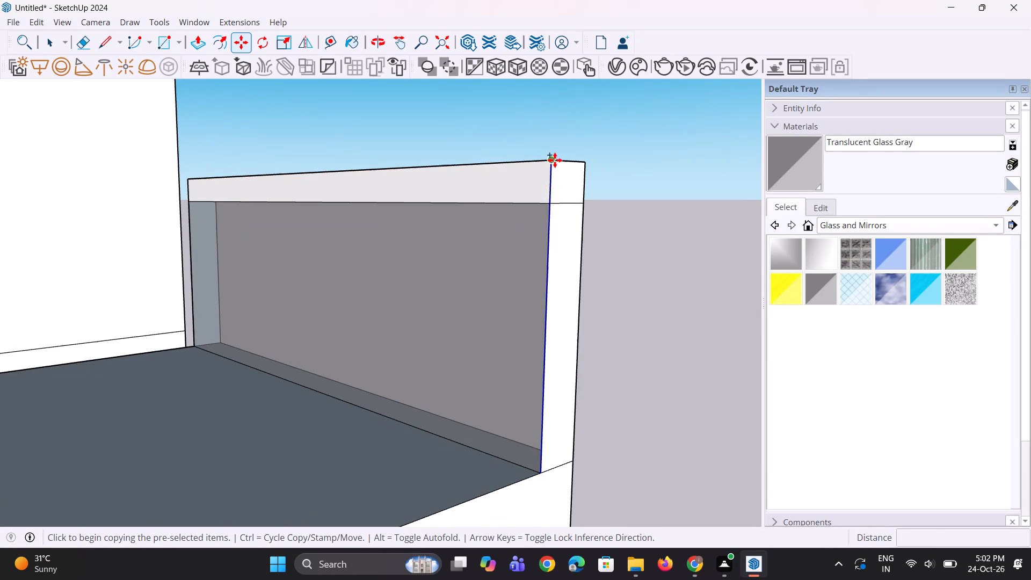
click(509, 163)
scroll(453, 238, down, 3)
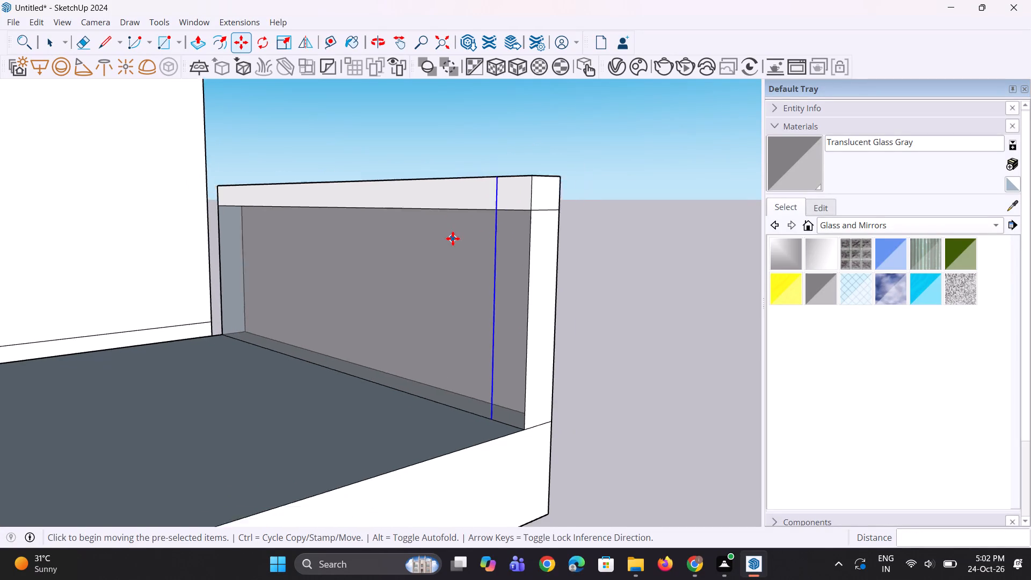
scroll(453, 238, down, 2)
key(space)
click(657, 251)
key(space)
Copy the vertical end edges of the glass and top band 1' inward on the parapet one storey below.
scroll(526, 212, down, 16)
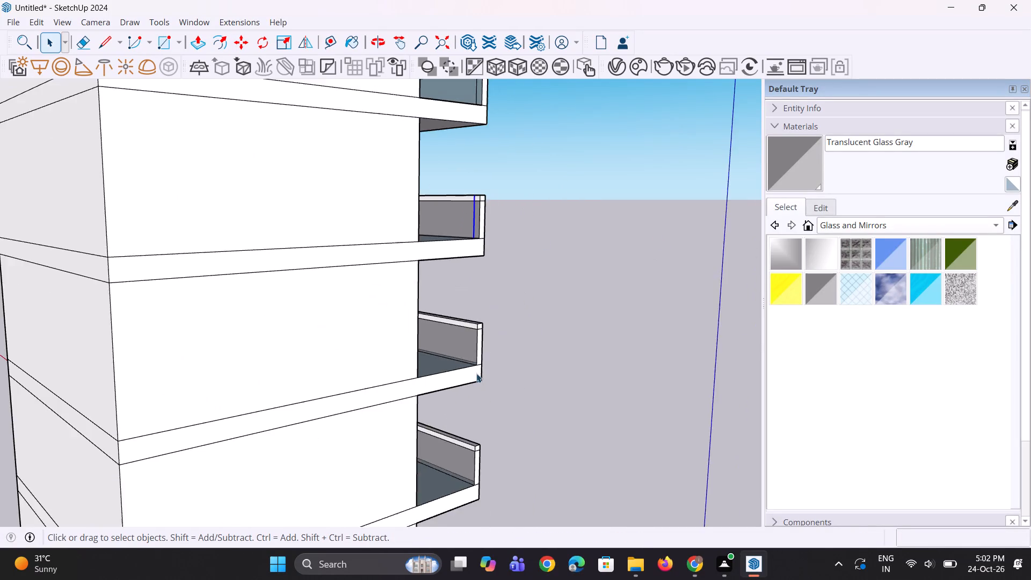
scroll(476, 374, up, 11)
click(475, 325)
scroll(475, 250, up, 3)
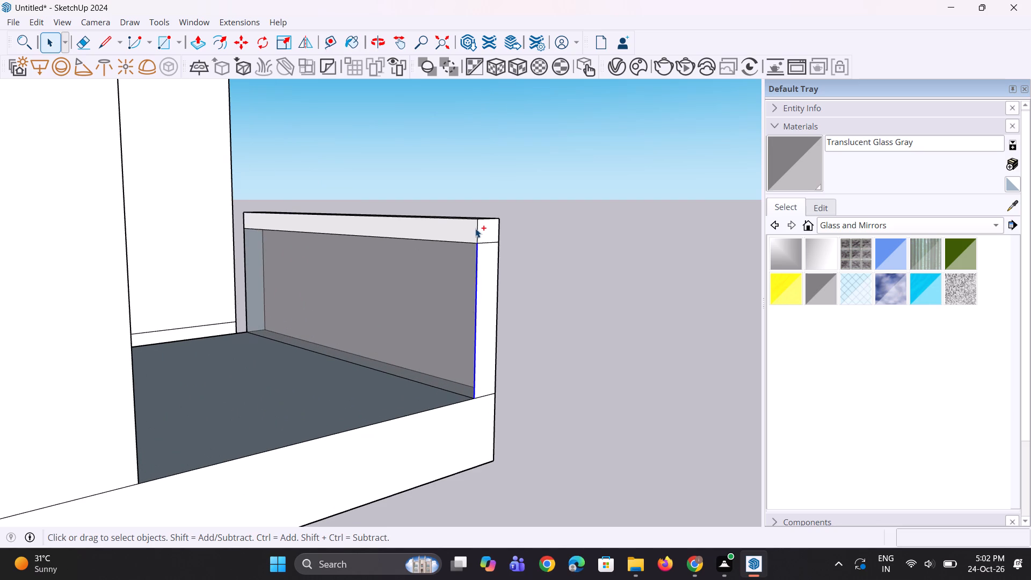
ctrl+click(477, 228)
key(m)
ctrl+scroll(475, 238, up, 2)
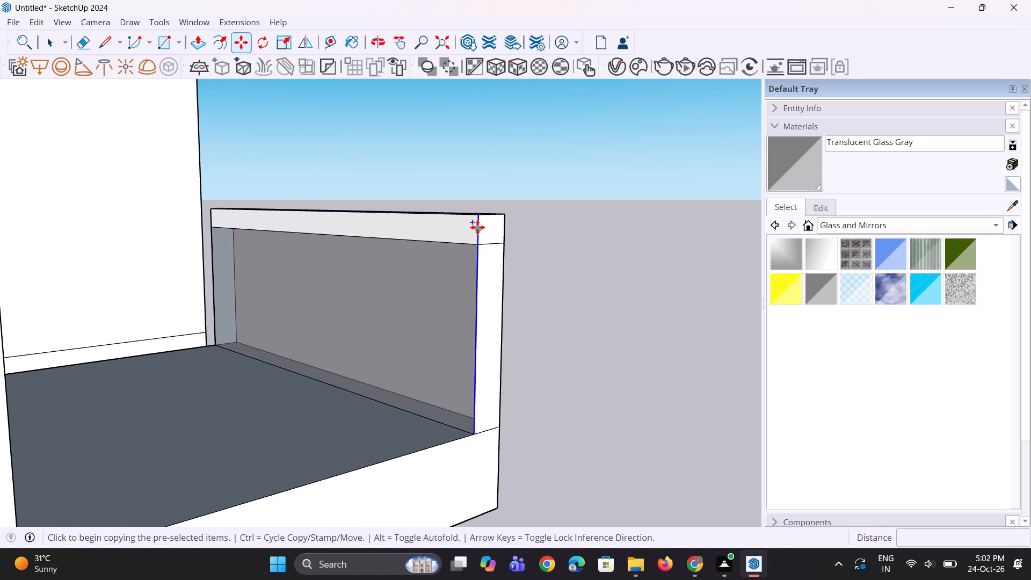
click(478, 215)
click(451, 211)
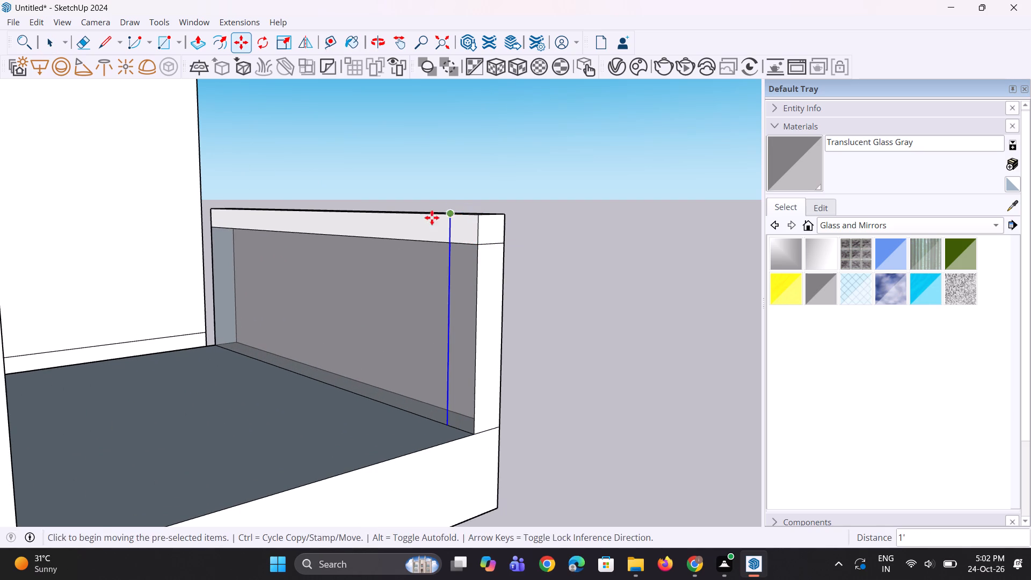
scroll(418, 218, down, 6)
key(space)
click(535, 259)
Copy the vertical end edges of the glass and top band inward on the next parapet down to add its end division.
scroll(439, 206, down, 11)
scroll(447, 401, up, 4)
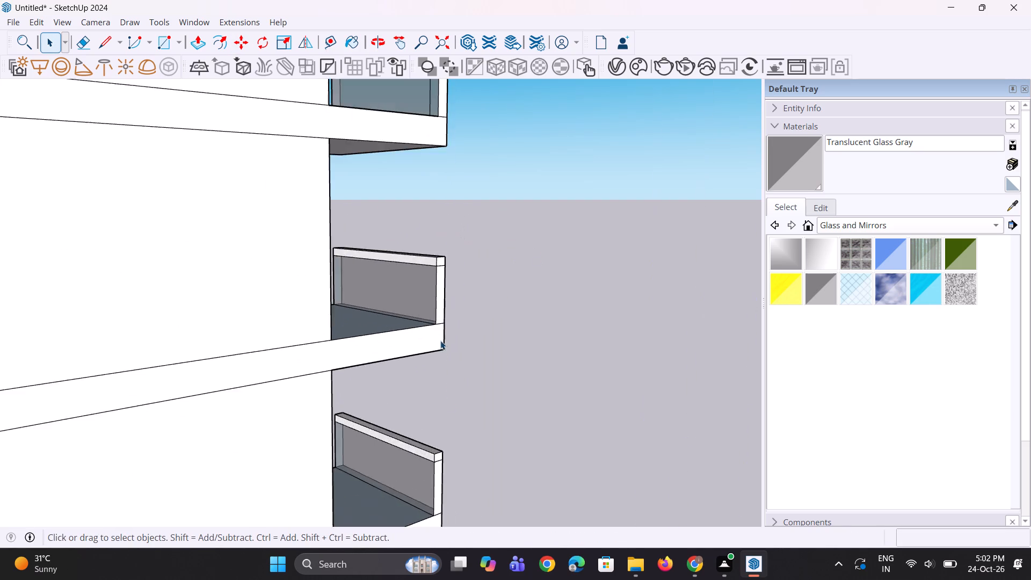
scroll(440, 340, up, 7)
click(434, 305)
scroll(437, 236, up, 6)
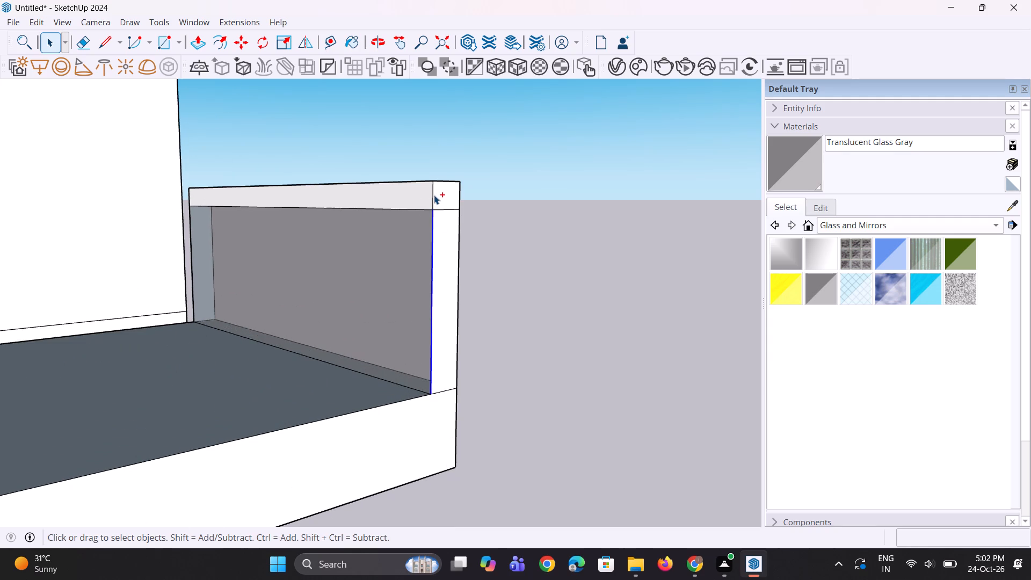
ctrl+click(433, 196)
scroll(466, 361, down, 4)
scroll(452, 242, up, 4)
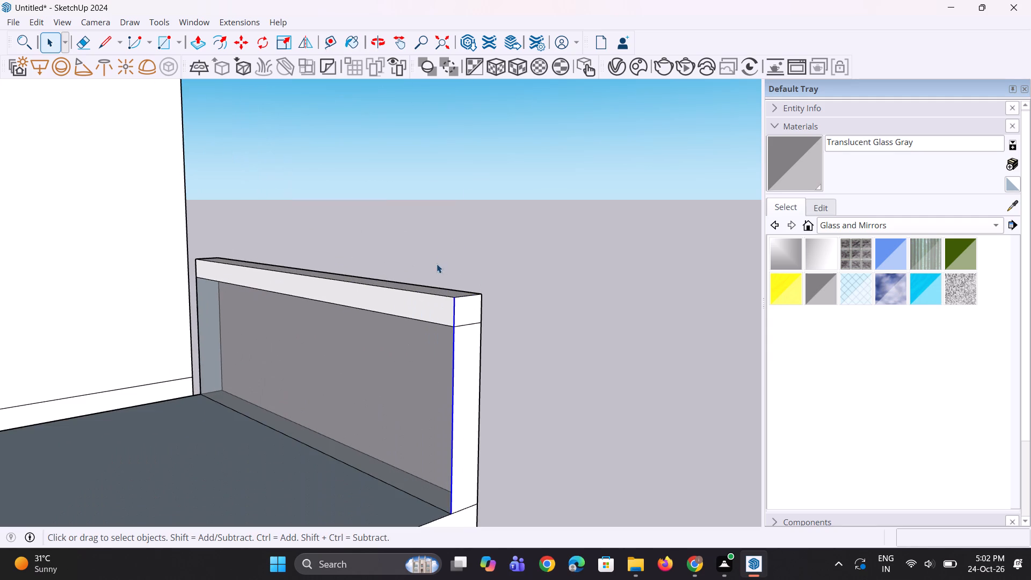
key(m)
ctrl+scroll(438, 296, up, 2)
click(459, 298)
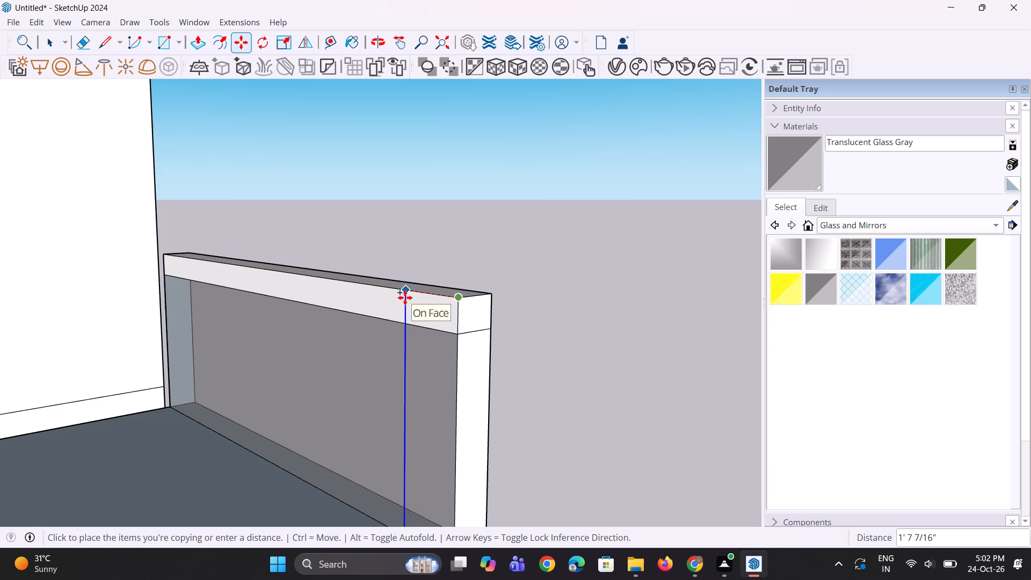
click(431, 299)
scroll(429, 295, down, 5)
key(space)
click(584, 288)
key(space)
Add a matching end division on the following lower parapet by copying its glass and top band end edges inward.
scroll(412, 265, down, 16)
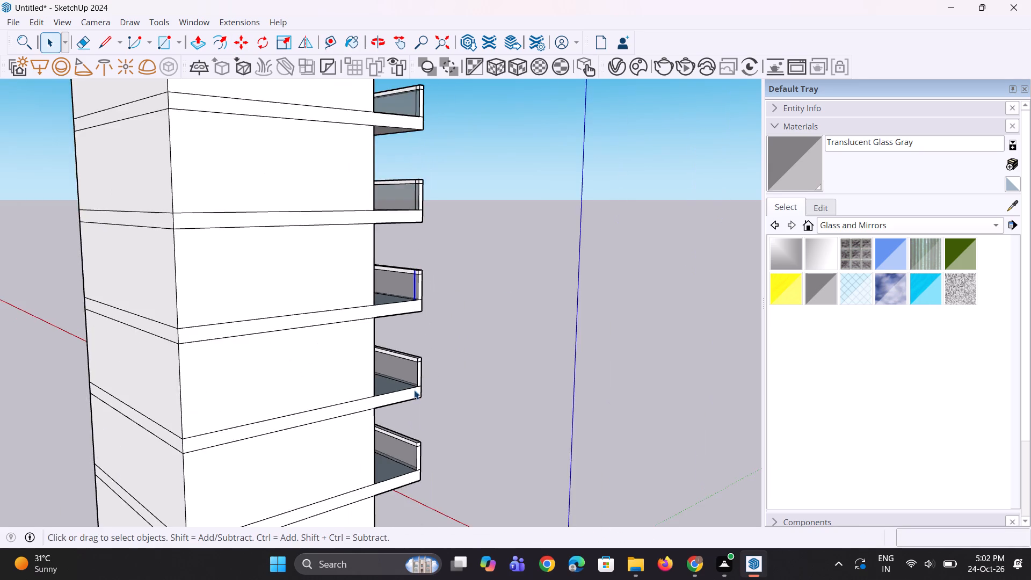
scroll(414, 390, up, 13)
click(424, 362)
scroll(409, 272, up, 4)
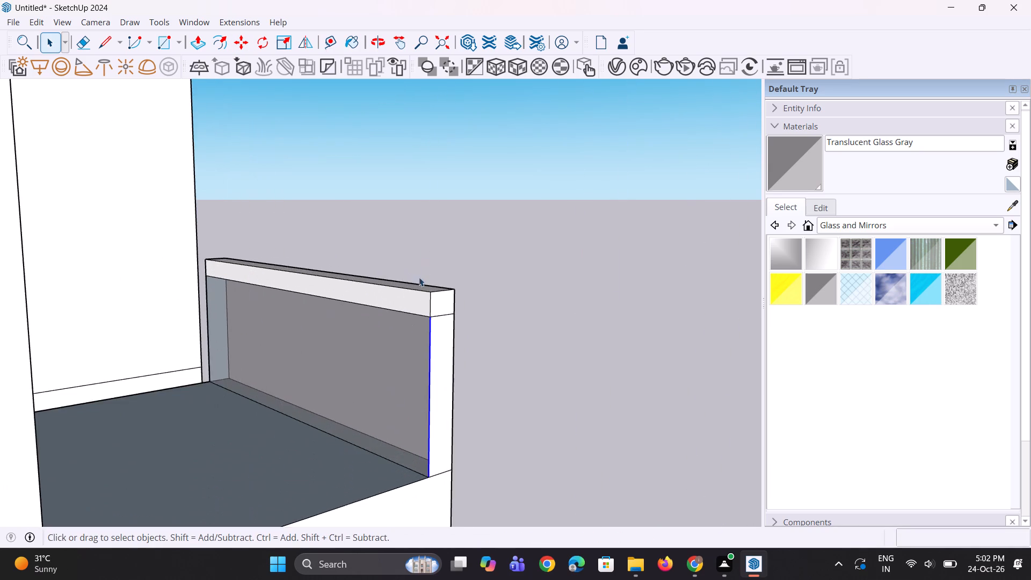
scroll(419, 277, up, 1)
ctrl+click(432, 310)
key(m)
scroll(432, 310, up, 1)
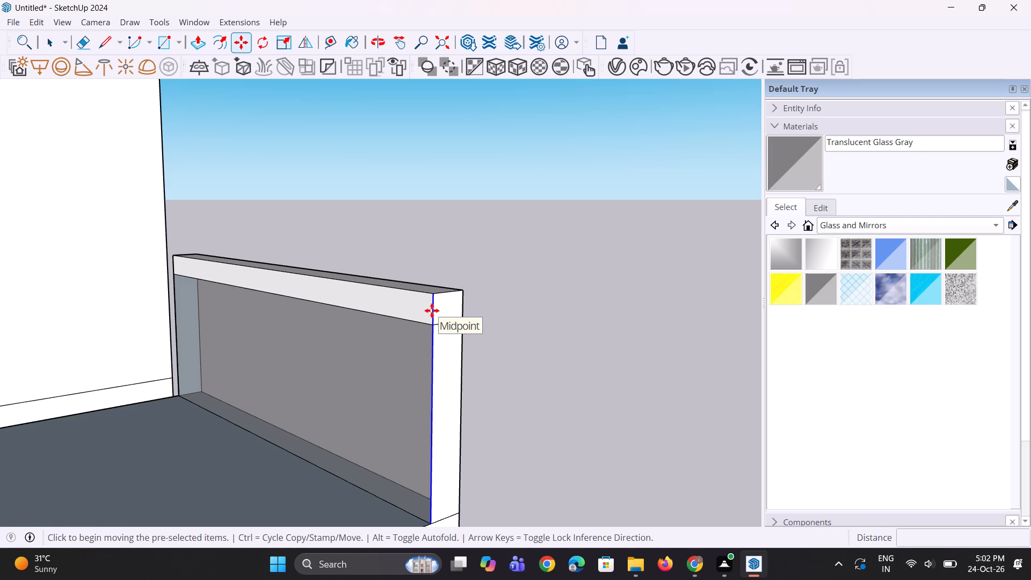
scroll(432, 310, up, 1)
click(437, 292)
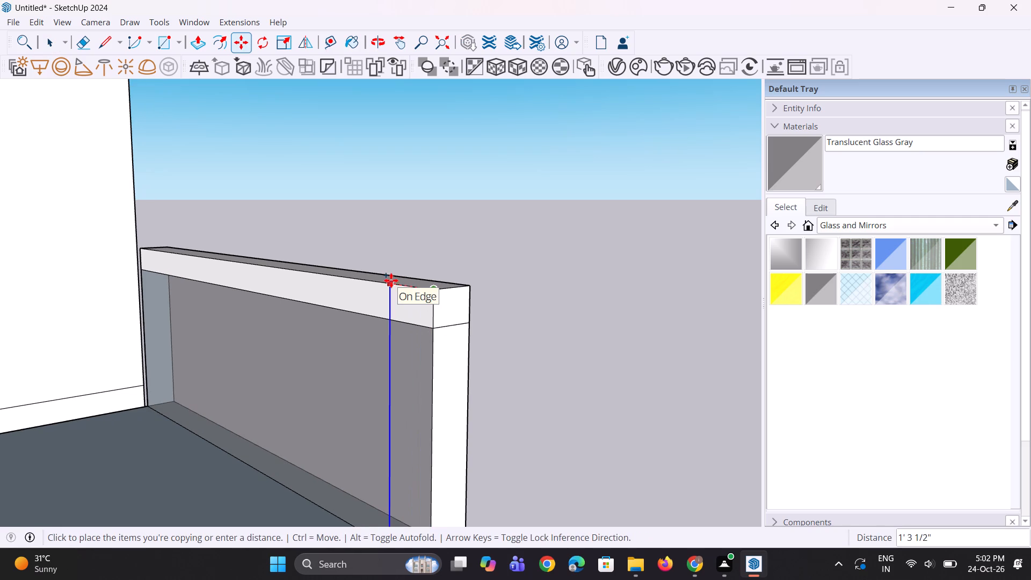
click(392, 282)
key(space)
click(481, 285)
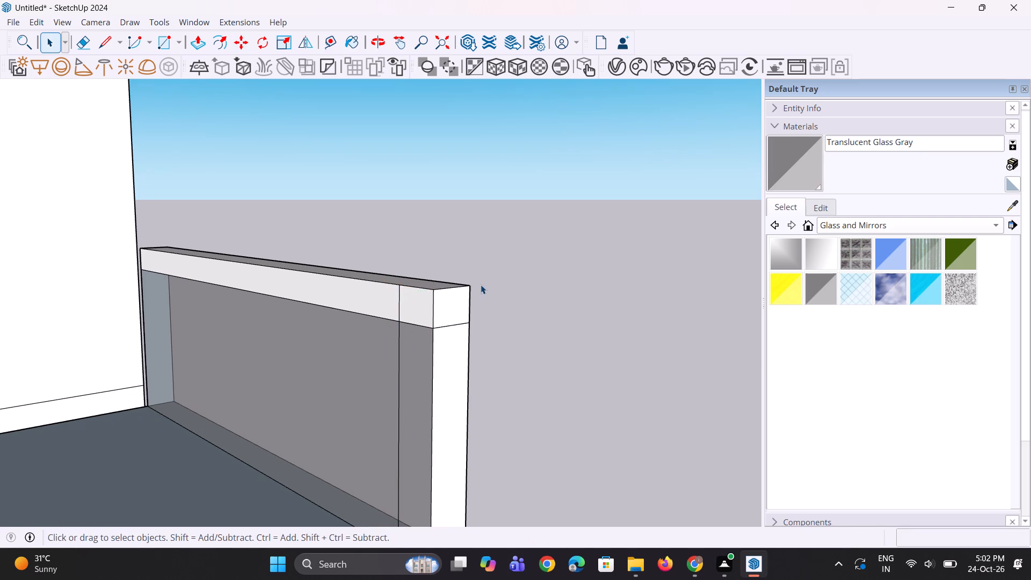
Copy the glass and top band end edges inward on the parapet one storey further down to form its end division.
scroll(420, 279, down, 20)
scroll(454, 431, up, 4)
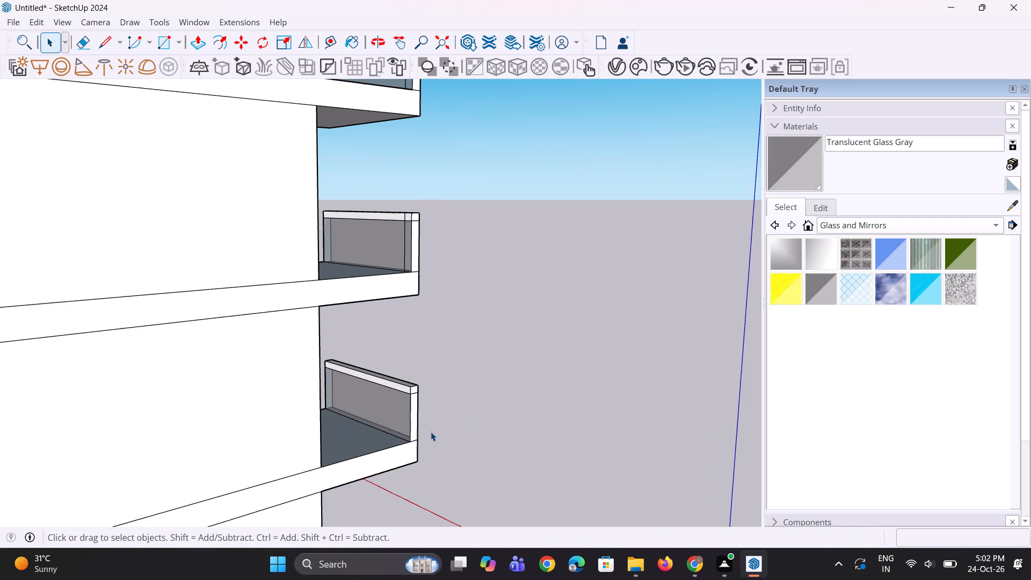
scroll(418, 430, up, 5)
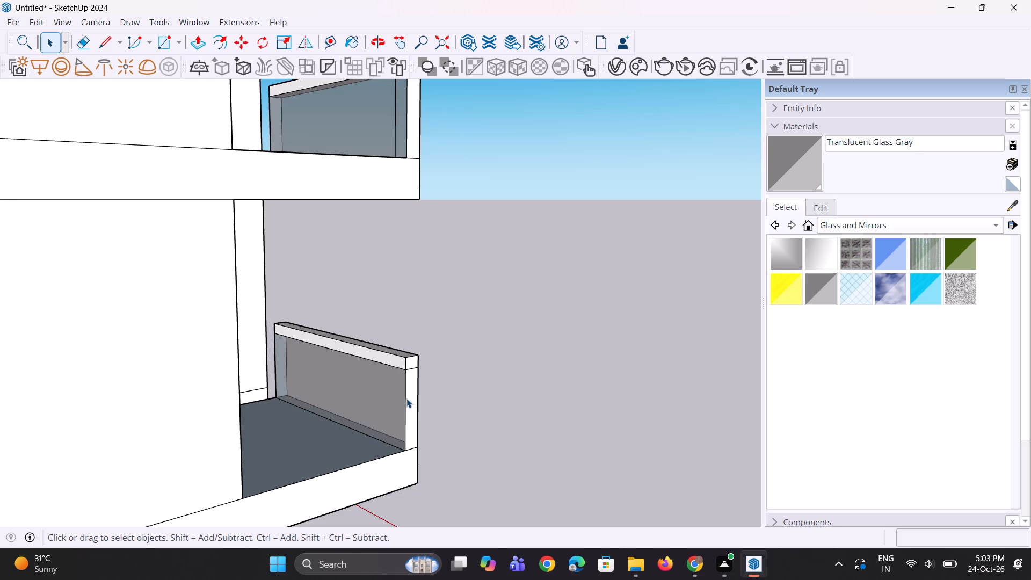
click(406, 398)
scroll(400, 372, up, 6)
ctrl+click(405, 360)
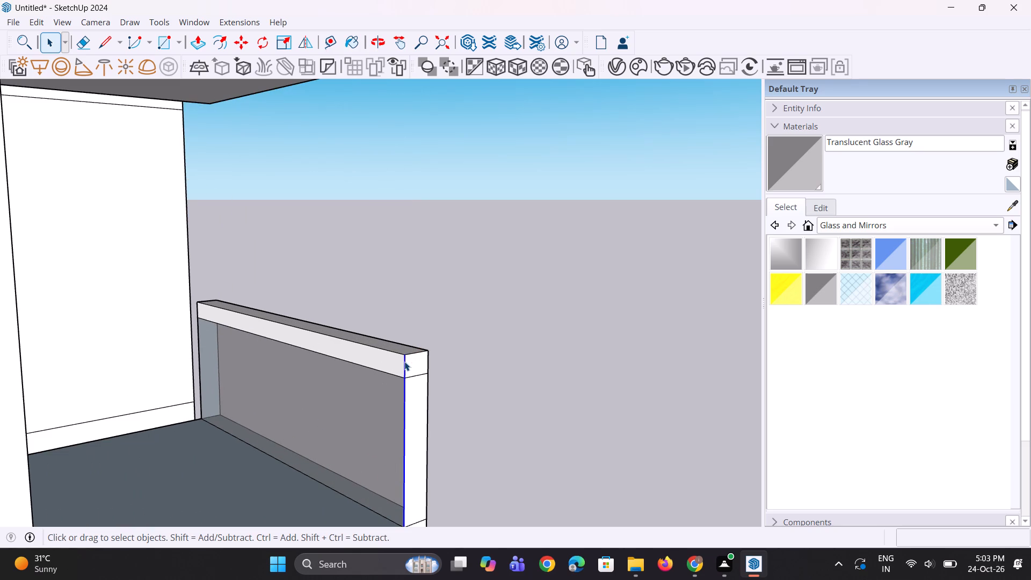
key(m)
scroll(405, 364, up, 1)
click(405, 359)
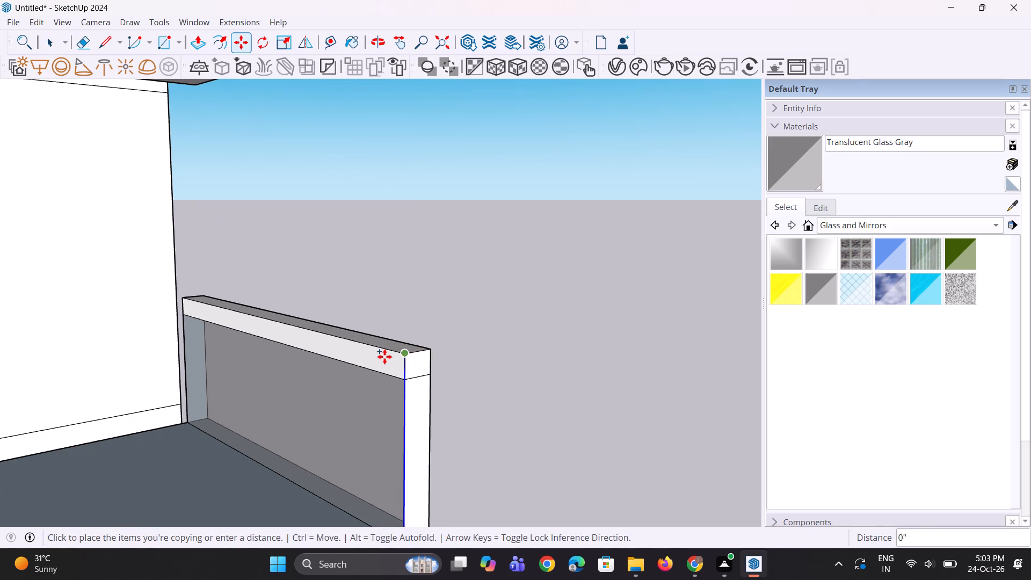
click(376, 354)
key(space)
key(space)
click(554, 399)
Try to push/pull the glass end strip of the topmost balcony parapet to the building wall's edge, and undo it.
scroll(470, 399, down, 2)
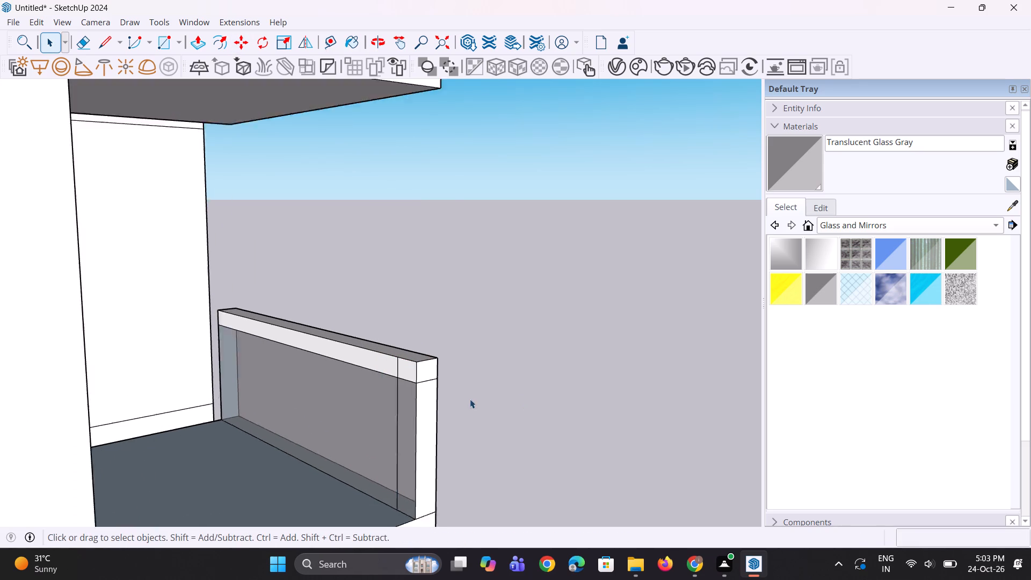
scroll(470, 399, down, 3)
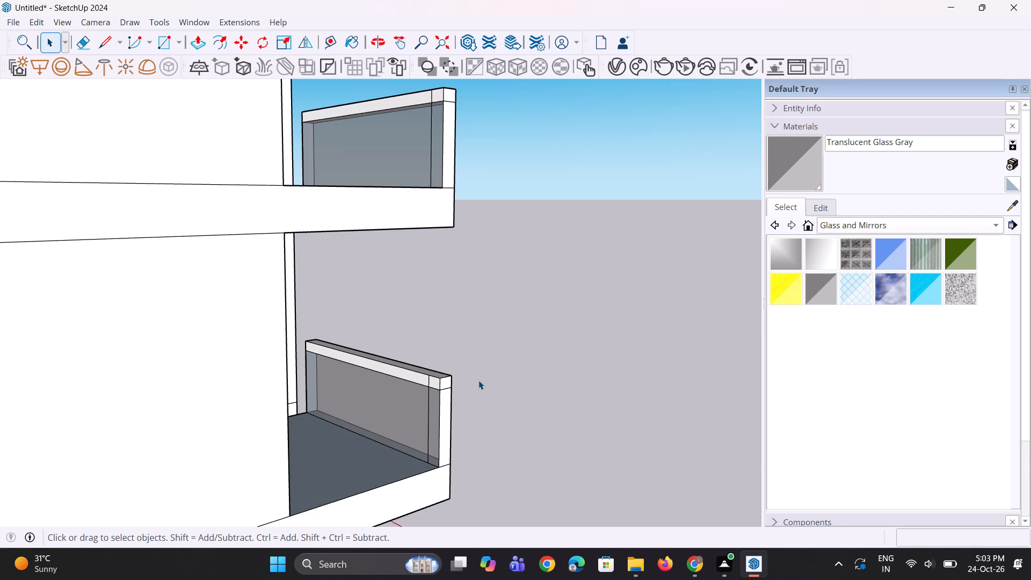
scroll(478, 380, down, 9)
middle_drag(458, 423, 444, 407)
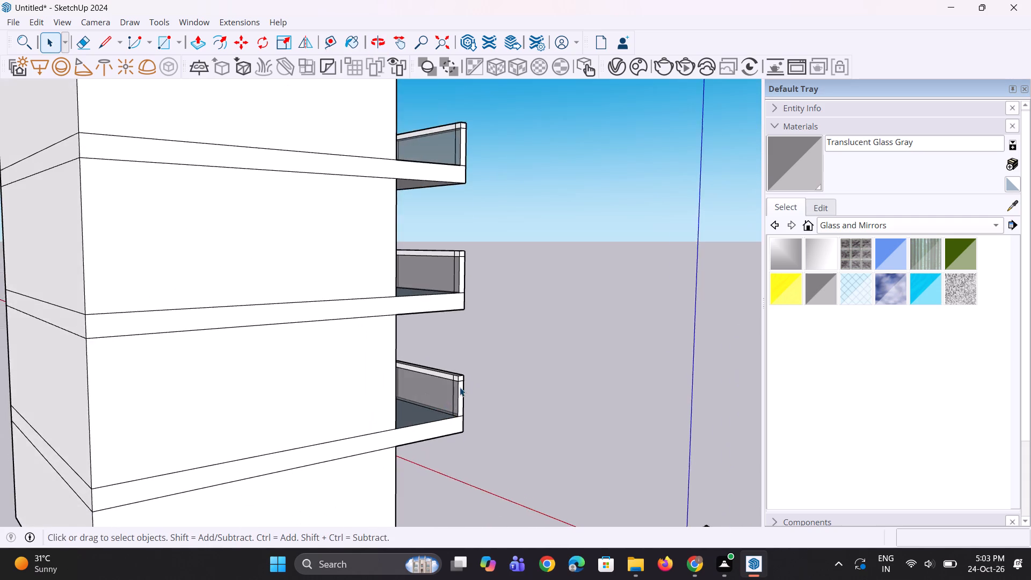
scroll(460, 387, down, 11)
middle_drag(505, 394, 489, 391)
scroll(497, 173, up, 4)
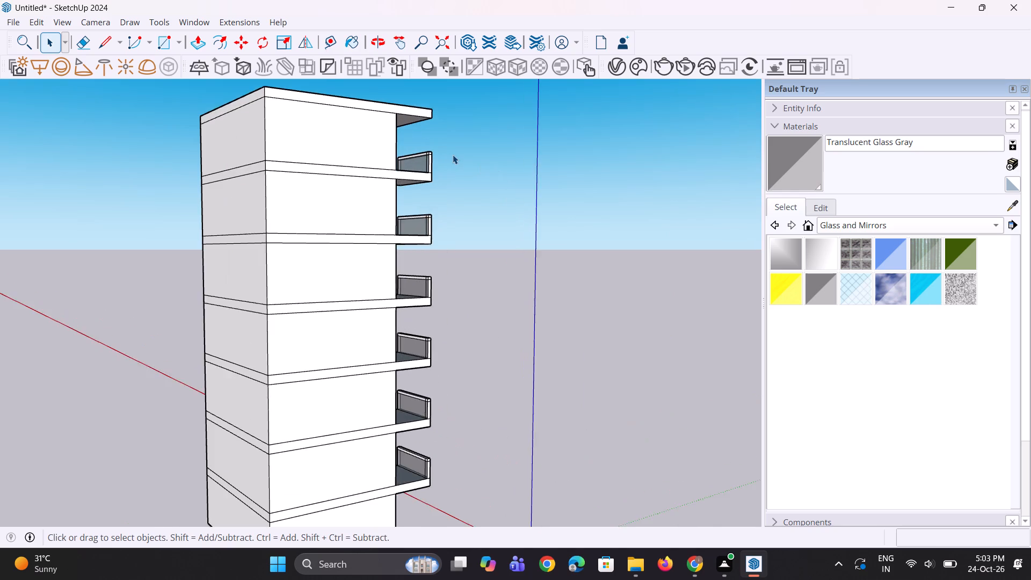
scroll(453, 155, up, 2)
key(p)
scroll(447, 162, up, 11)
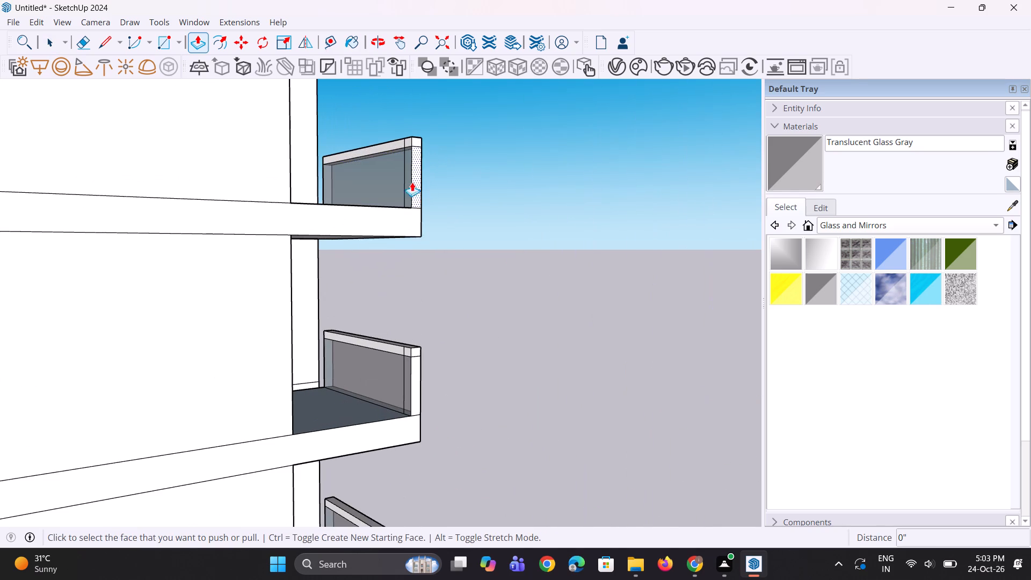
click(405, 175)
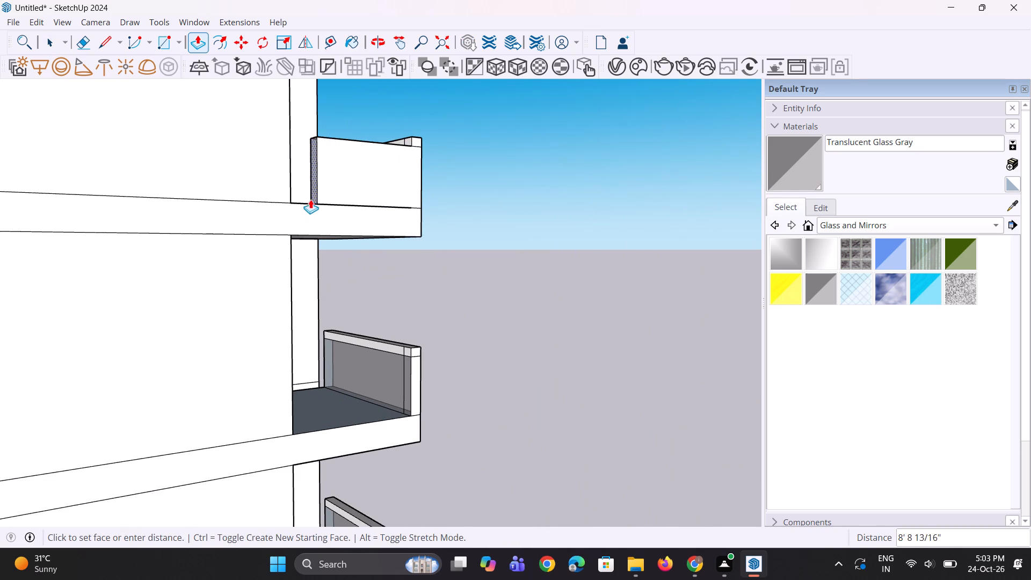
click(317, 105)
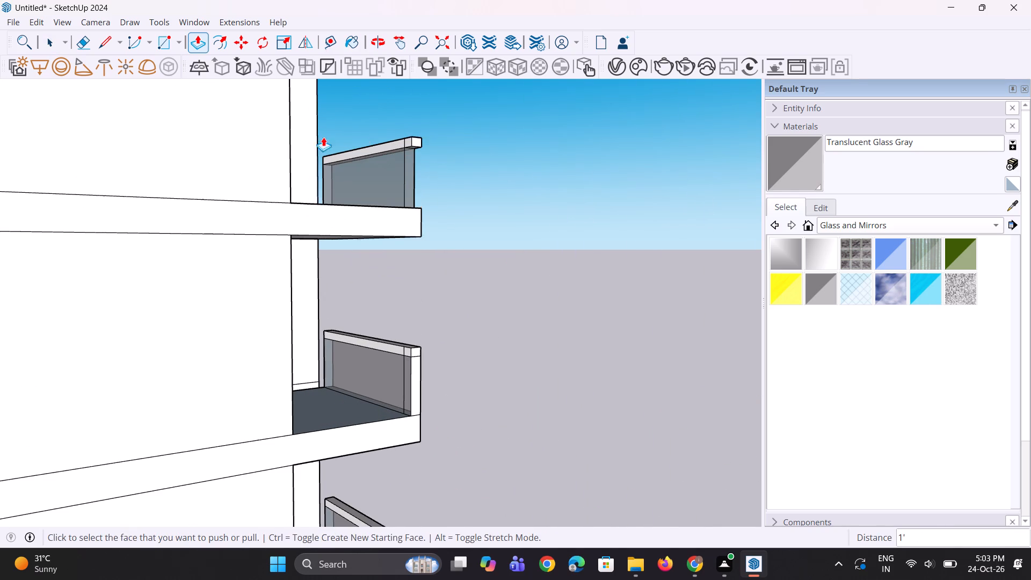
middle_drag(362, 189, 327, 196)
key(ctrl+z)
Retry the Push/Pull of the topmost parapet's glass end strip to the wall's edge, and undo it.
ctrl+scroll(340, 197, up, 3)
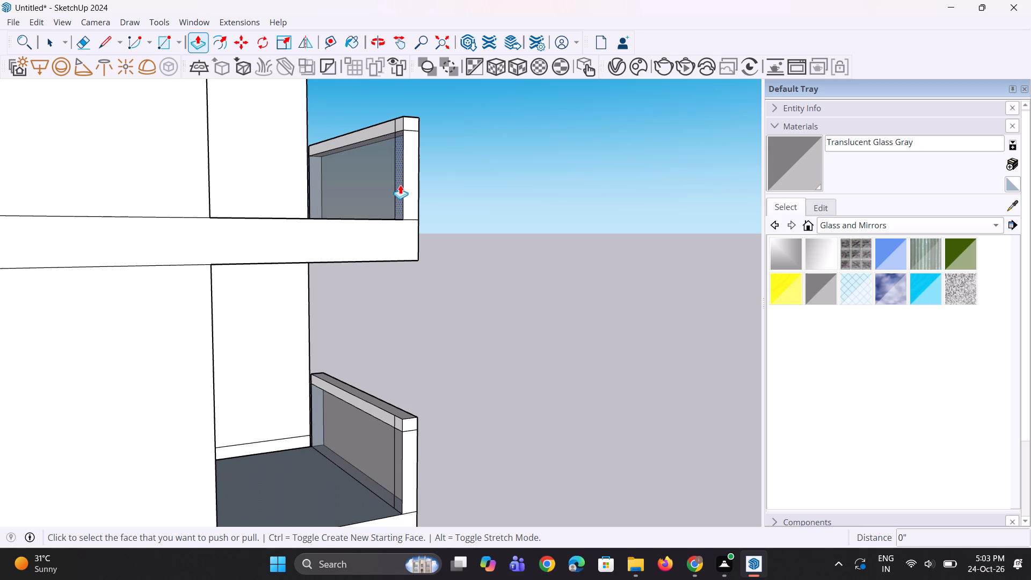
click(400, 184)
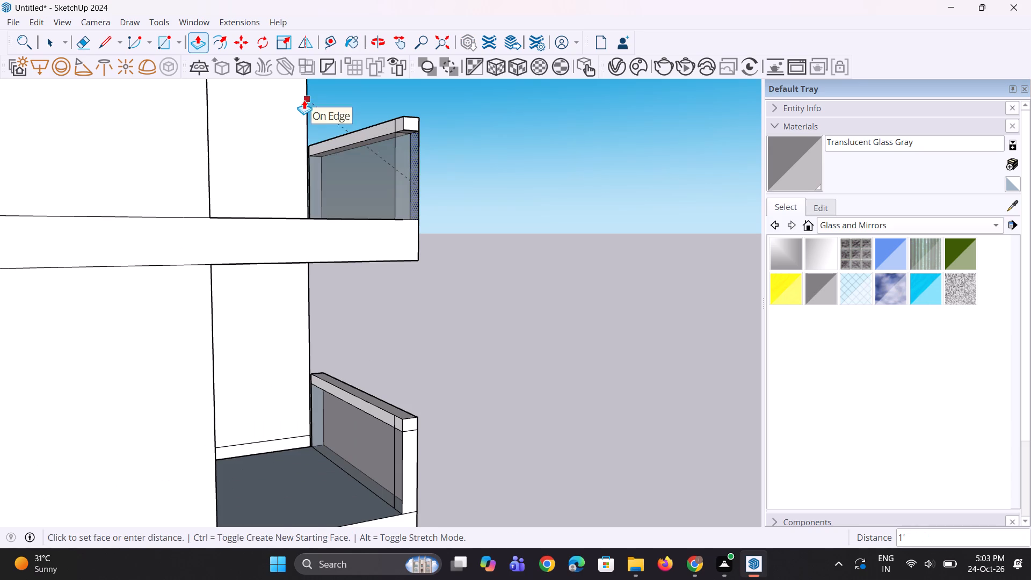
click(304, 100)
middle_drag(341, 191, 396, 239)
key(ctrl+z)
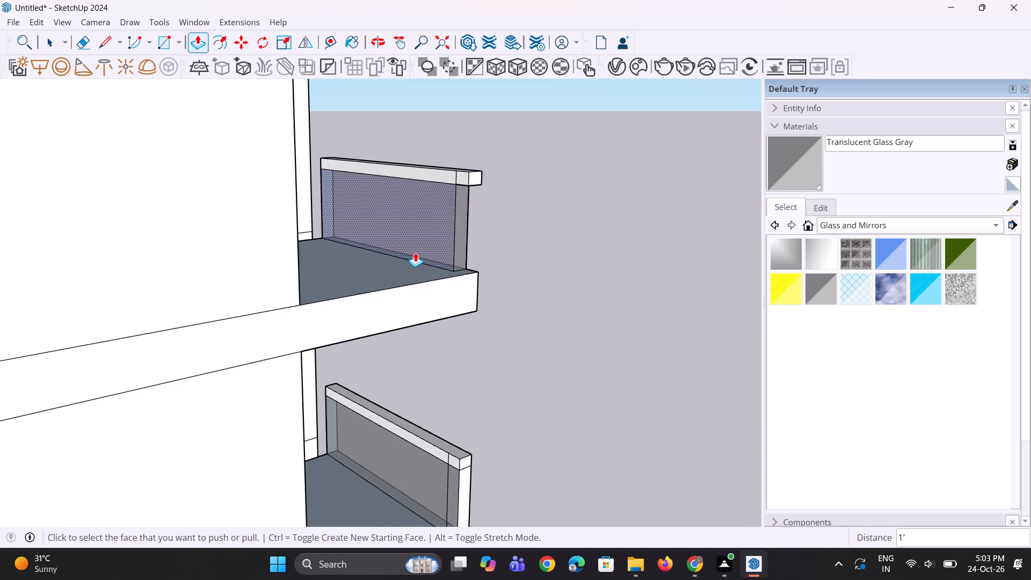
Pull the topmost parapet's inner glass end strip 10' 11 9/16" to the front wall as a side parapet, and repeat for its top band strip.
scroll(419, 255, down, 5)
middle_drag(419, 255, 324, 255)
scroll(398, 224, up, 6)
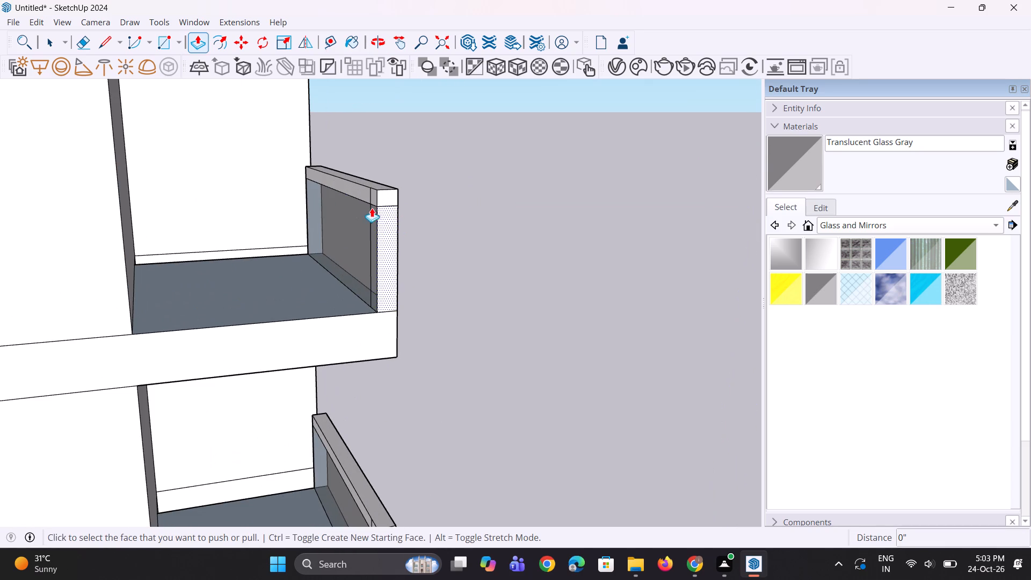
click(371, 218)
click(112, 112)
scroll(284, 185, up, 2)
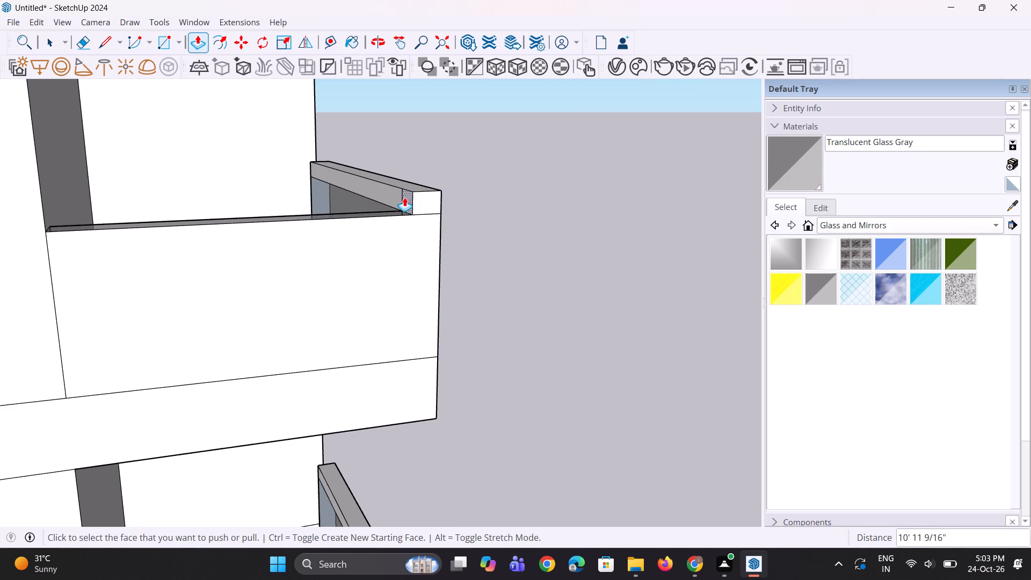
double_click(408, 202)
Repeat the same Push/Pull distance on the inner glass end strip of the balcony parapet one storey below.
scroll(536, 347, down, 10)
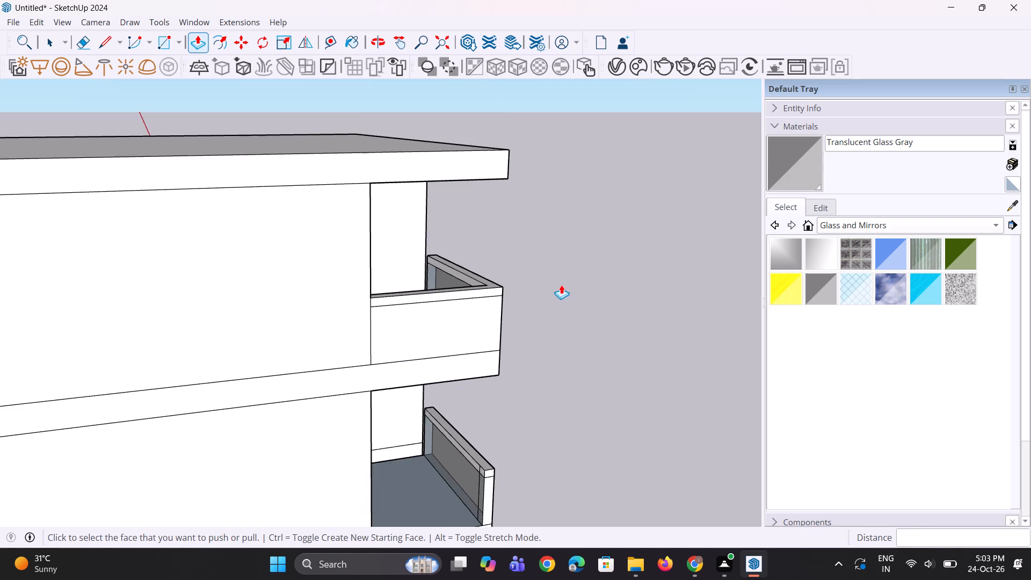
scroll(561, 285, down, 2)
scroll(493, 424, up, 10)
triple_click(531, 400)
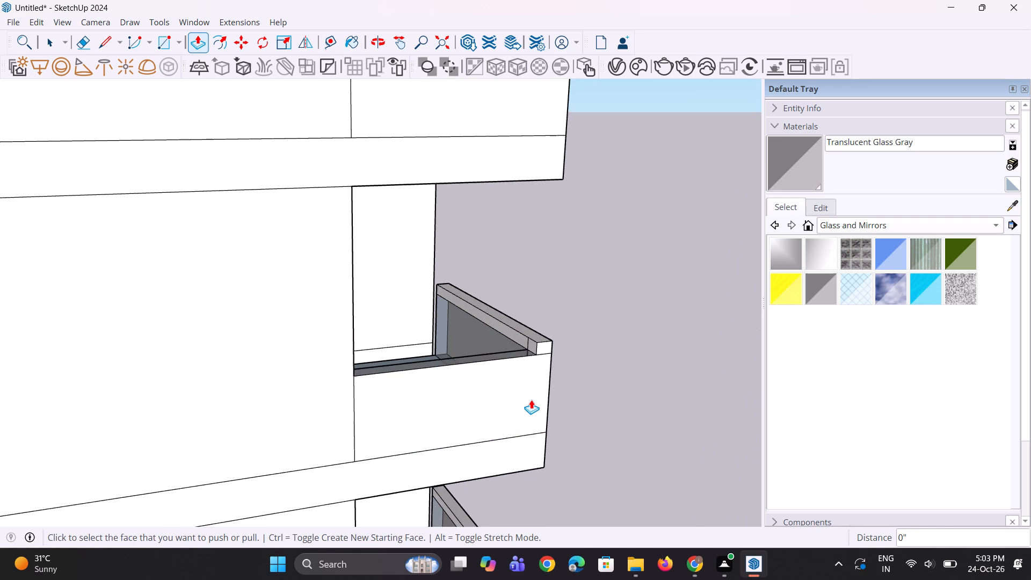
key(Escape)
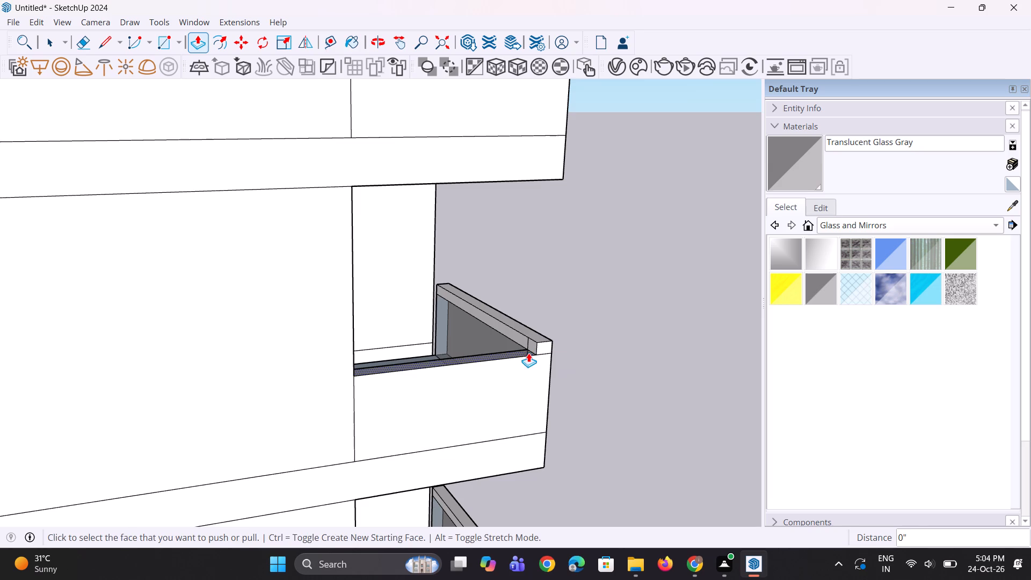
Pull the end strip of the second-highest parapet's top band 10' 11 9/16" to the front wall, undoing any stray extrusion.
double_click(531, 349)
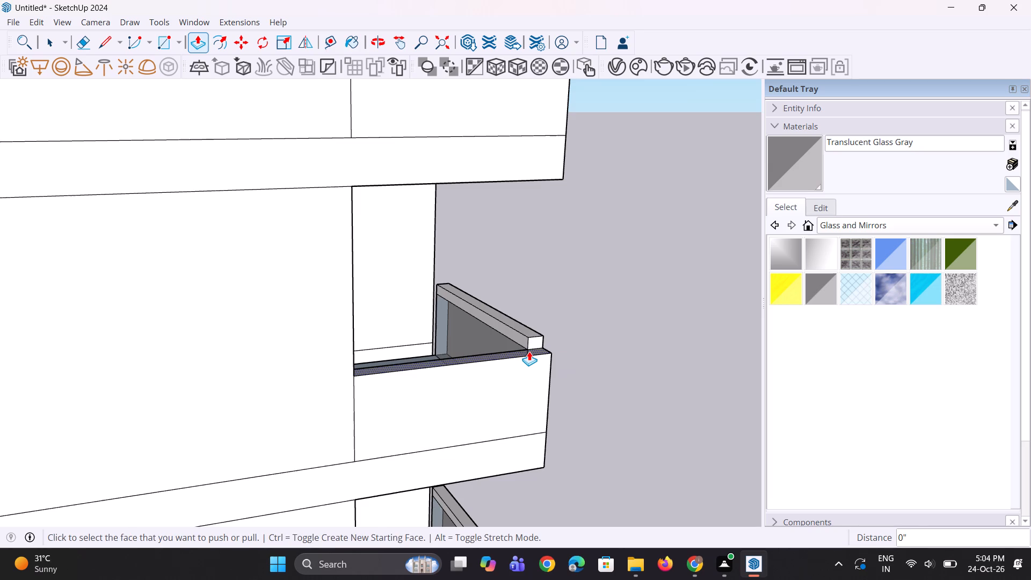
key(ctrl+z)
click(532, 345)
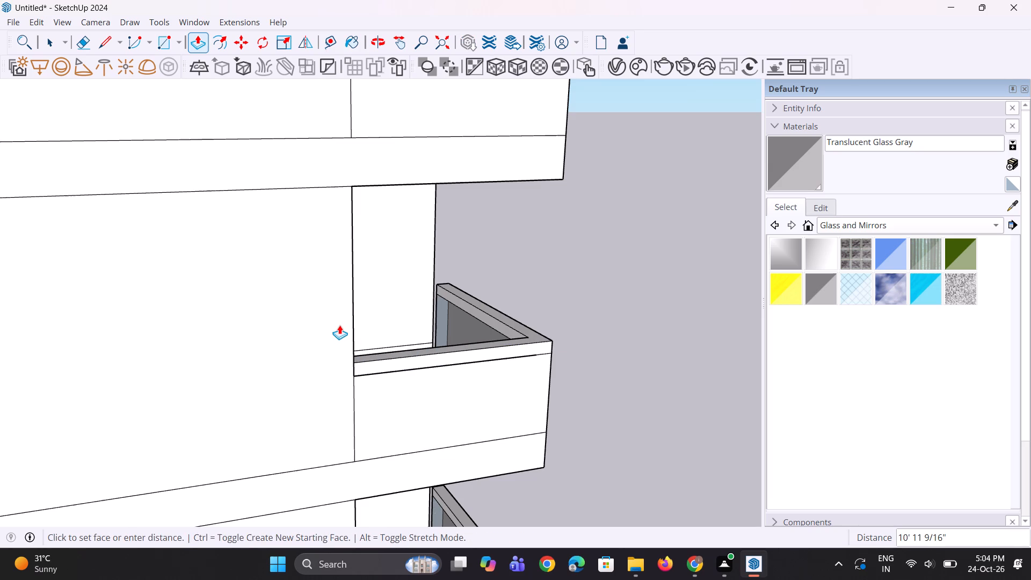
click(339, 323)
Repeat the 10' 11 9/16" Push/Pull on the inner glass and top band end strips of the fourth balcony parapet from the bottom.
scroll(409, 322, down, 11)
scroll(434, 436, up, 4)
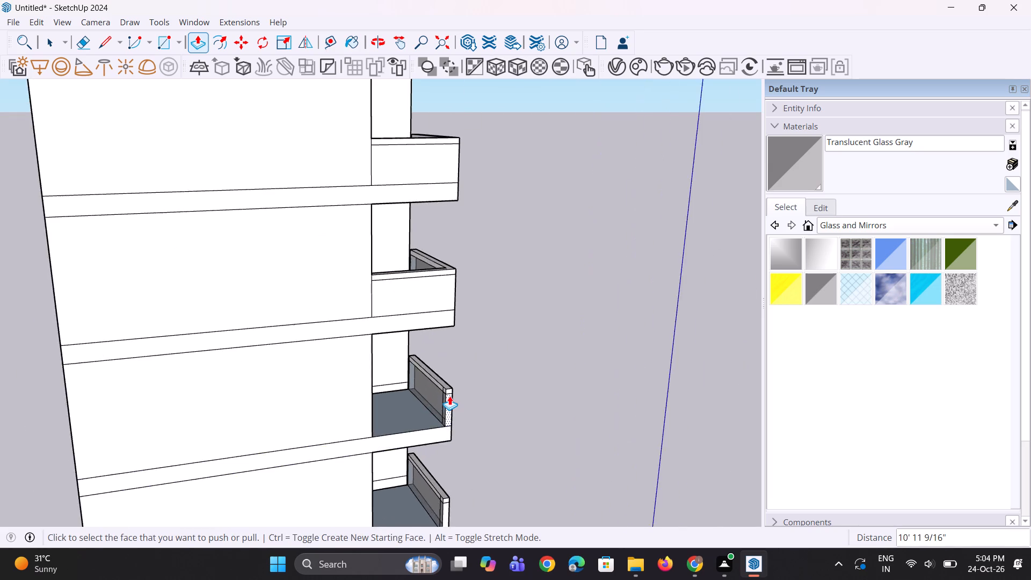
scroll(449, 396, up, 7)
double_click(441, 415)
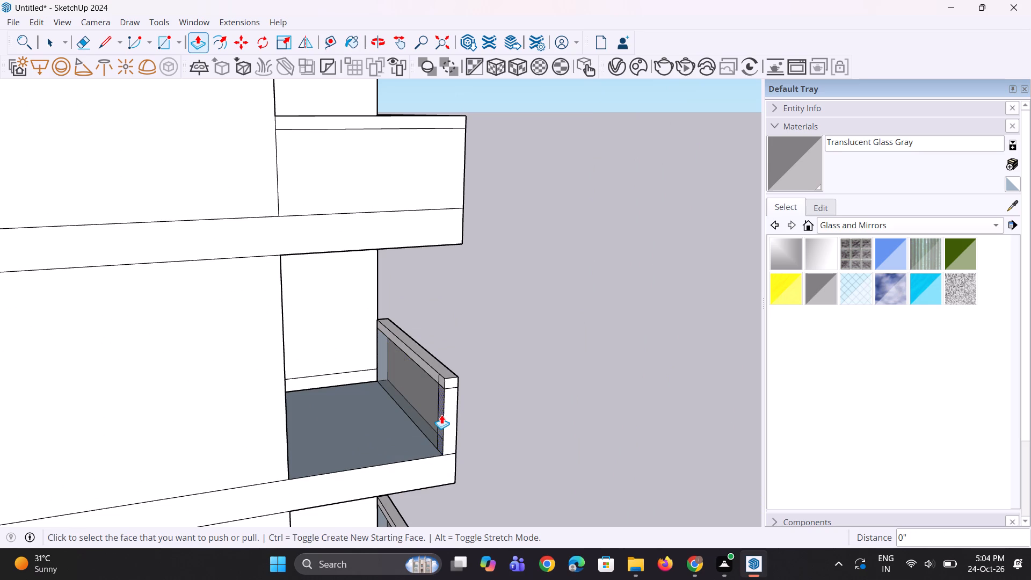
double_click(440, 380)
Repeat the same Push/Pull distance on the inner glass and top band end strips of the third balcony parapet from the bottom.
scroll(562, 294, down, 8)
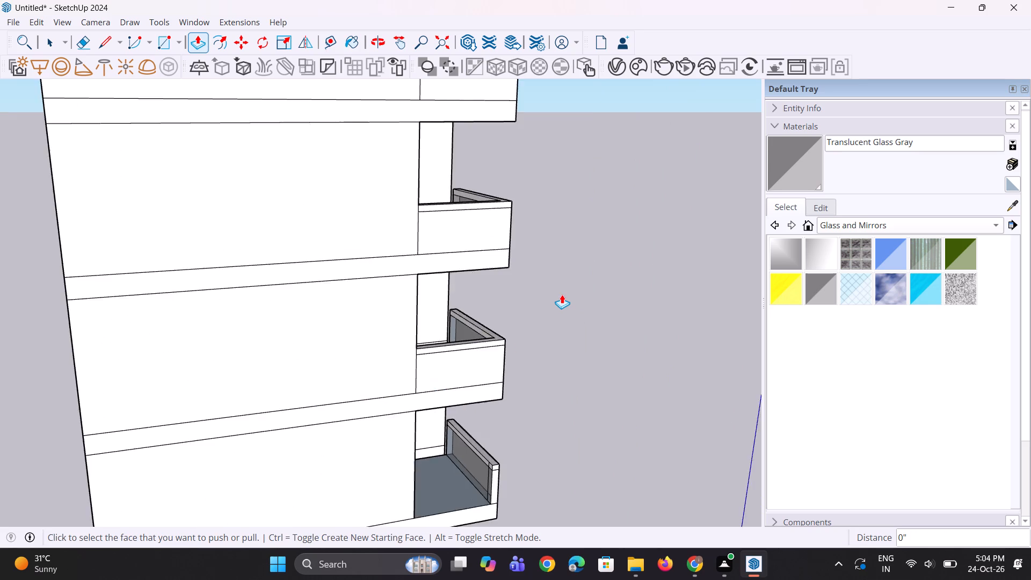
scroll(562, 294, down, 3)
scroll(518, 423, up, 13)
double_click(514, 411)
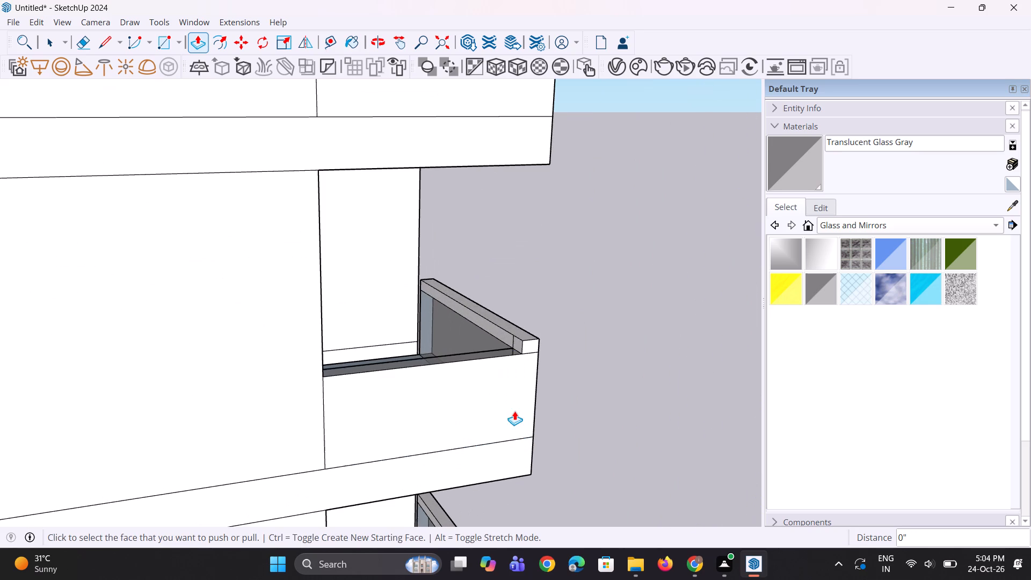
double_click(514, 343)
Extend the second-lowest balcony parapet's inner glass and top band end strips to the front wall by the same Push/Pull distance.
scroll(506, 333, down, 13)
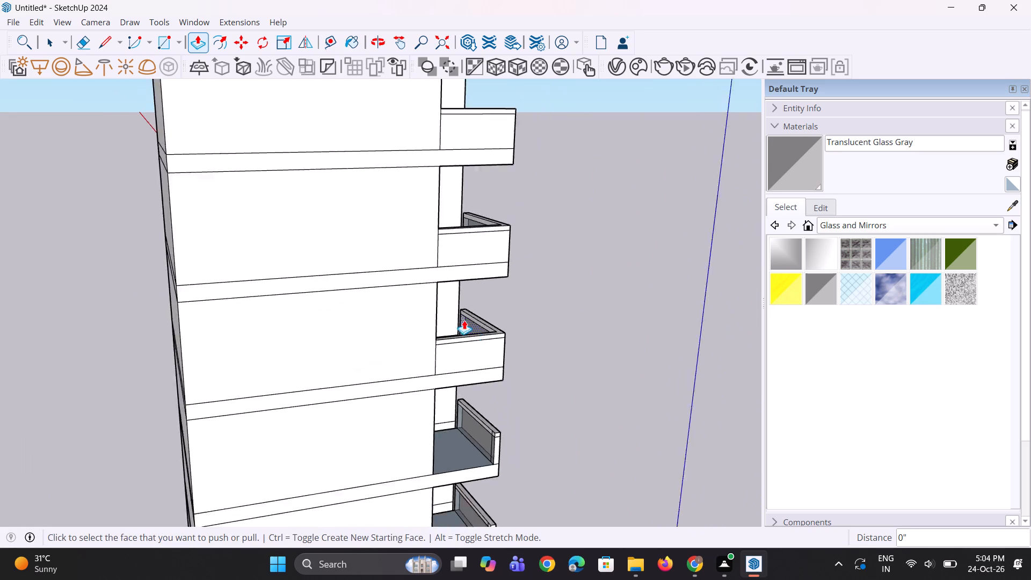
scroll(464, 320, down, 9)
scroll(461, 417, up, 18)
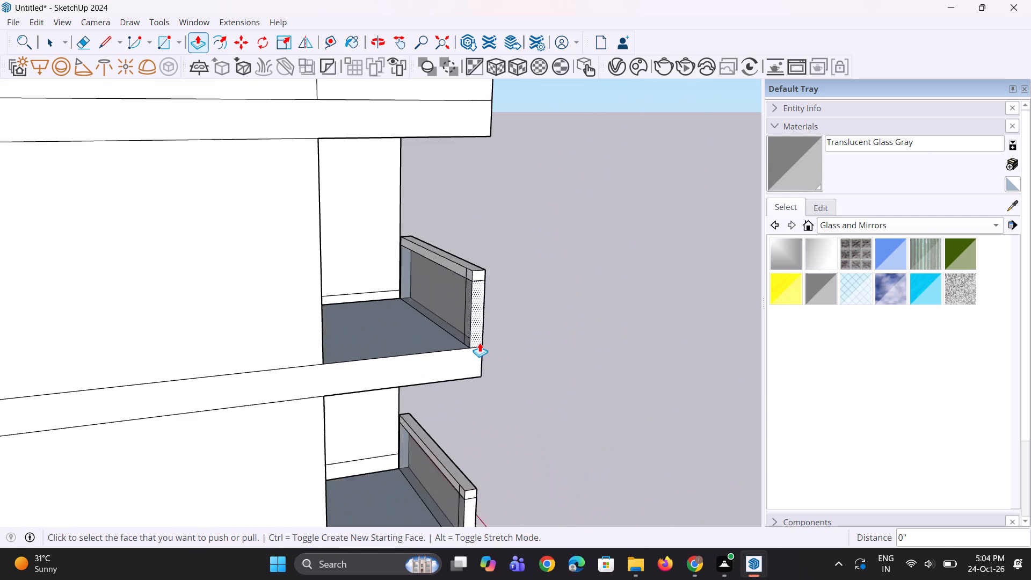
scroll(480, 343, up, 5)
double_click(464, 337)
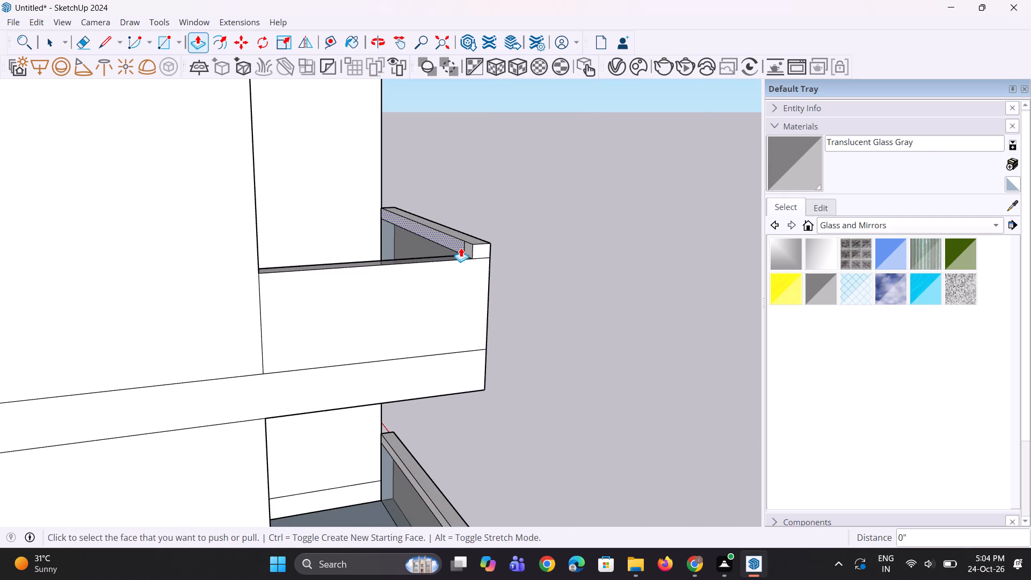
double_click(464, 251)
Extend the lowest balcony parapet's inner glass and top band end strips to the front wall by the same Push/Pull distance.
scroll(396, 285, down, 10)
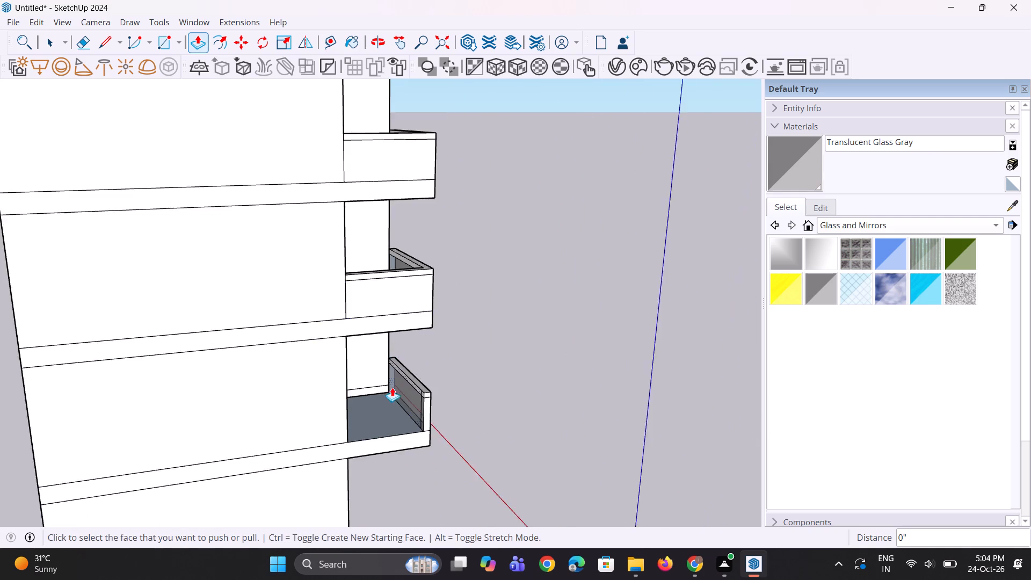
scroll(391, 397, up, 7)
double_click(455, 430)
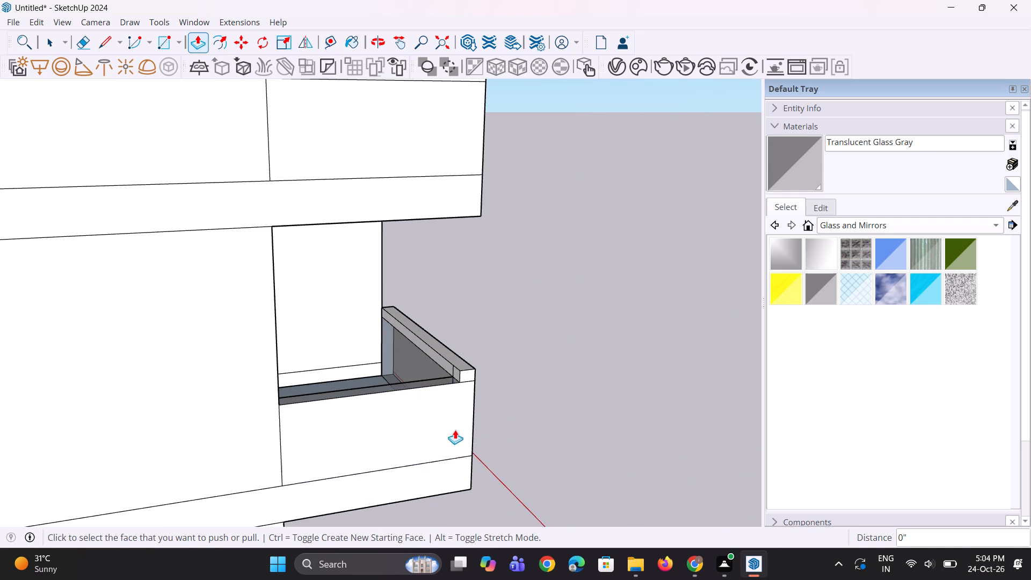
double_click(455, 371)
scroll(439, 354, down, 18)
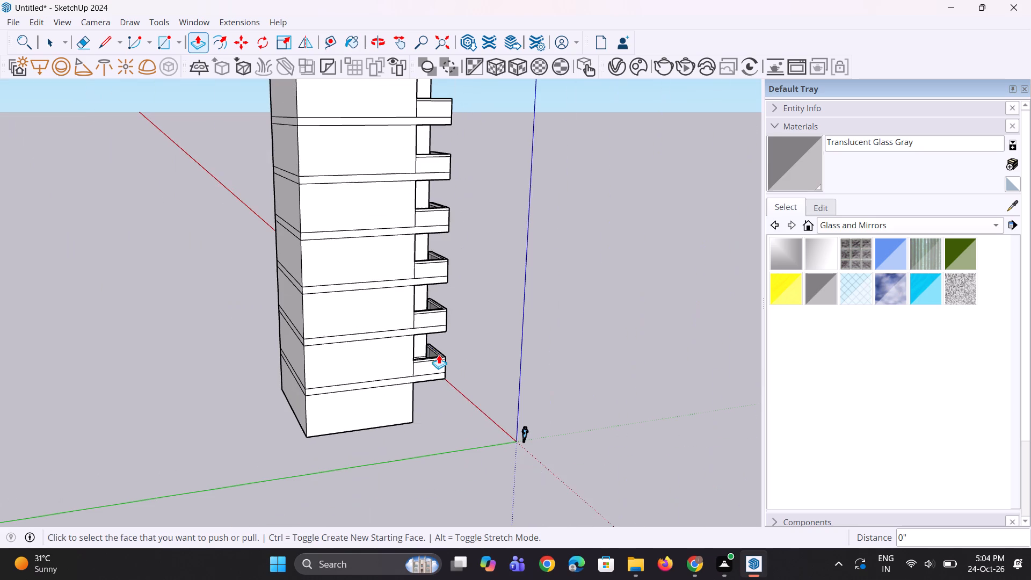
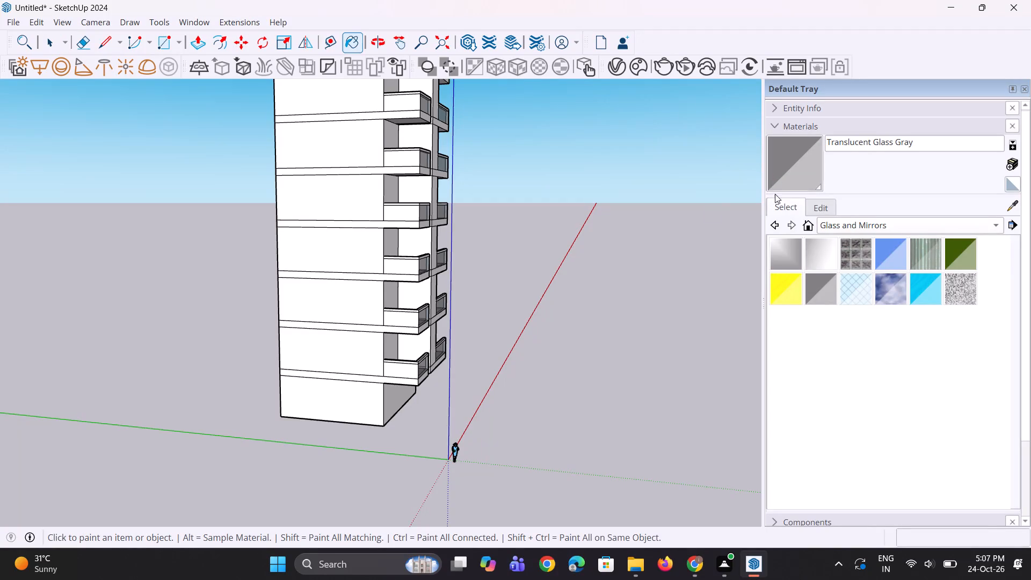
Paint the glass side parapets of the top three balconies with Translucent Glass Gray.
scroll(360, 354, down, 5)
scroll(367, 143, up, 3)
scroll(364, 217, up, 3)
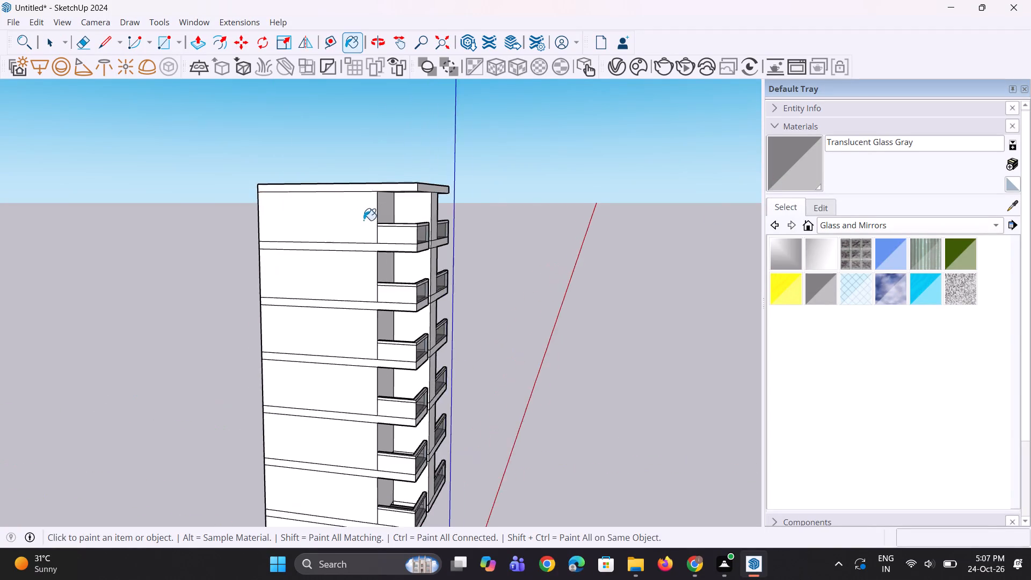
scroll(364, 220, up, 6)
click(415, 250)
click(412, 365)
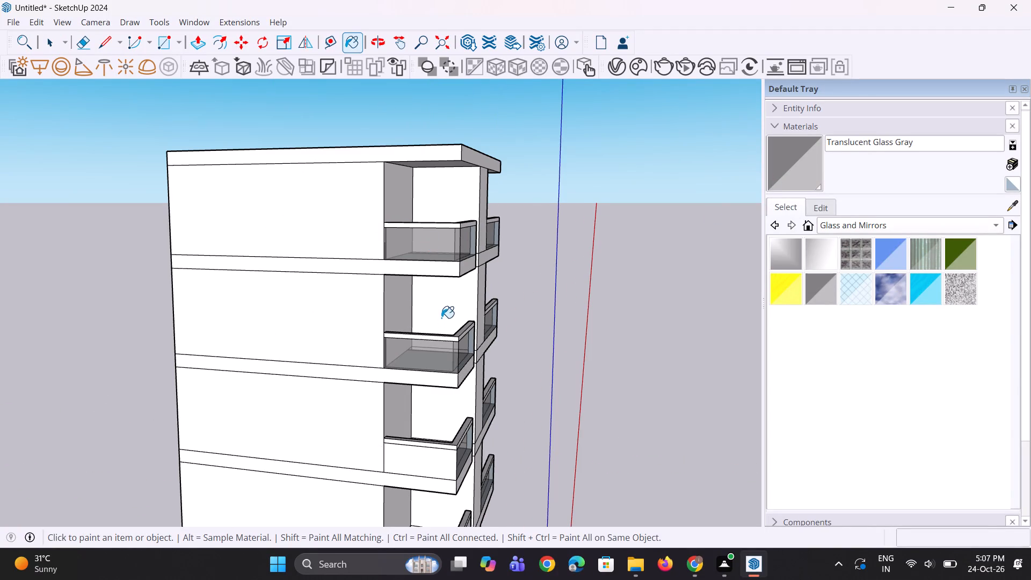
scroll(431, 245, down, 6)
scroll(403, 357, up, 3)
click(412, 373)
Paint the glass side parapets of the lower three balconies with Translucent Glass Gray.
scroll(400, 238, down, 5)
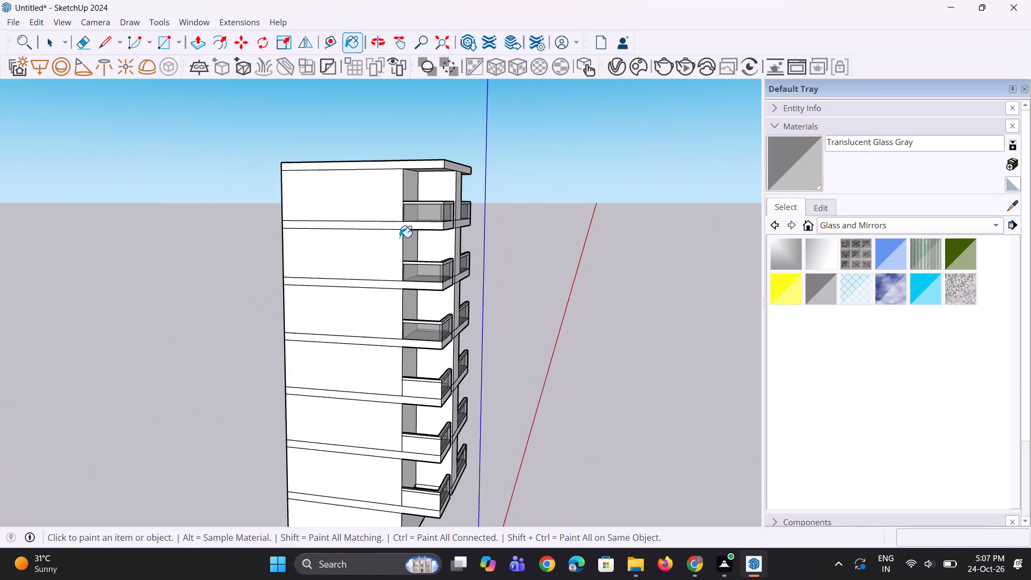
scroll(400, 237, down, 2)
scroll(396, 365, up, 8)
click(442, 345)
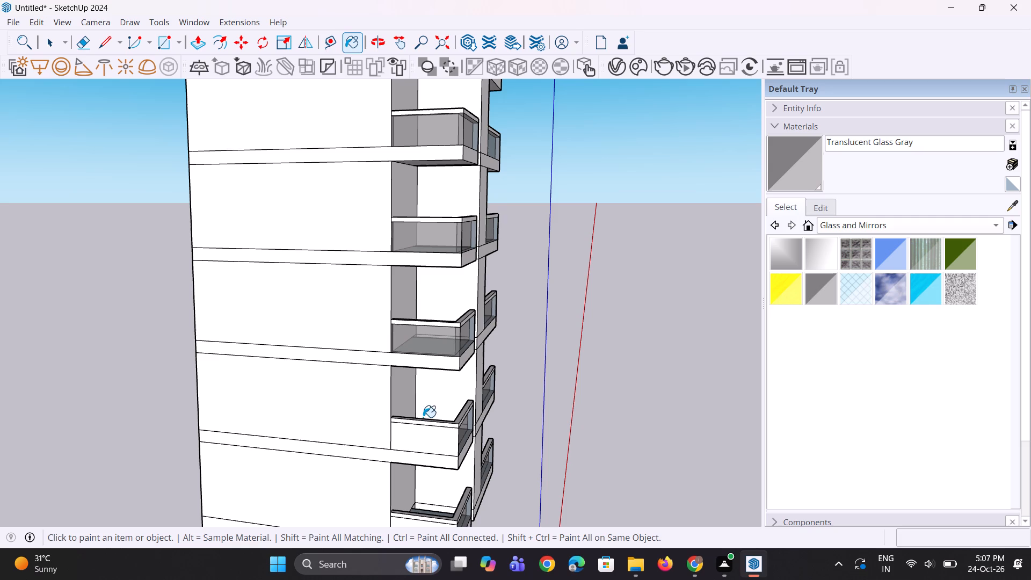
click(424, 432)
scroll(481, 304, down, 9)
scroll(439, 394, up, 3)
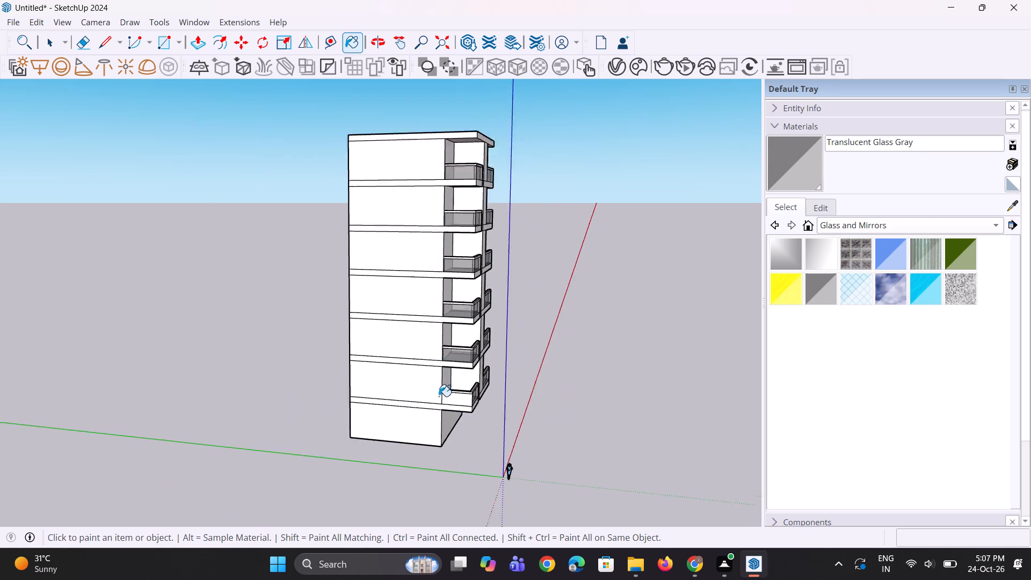
scroll(439, 396, up, 3)
click(459, 401)
On the building's opposite side, copy the top balcony's inner glass and top band end edges 1' inward along the parapet.
middle_drag(509, 396, 281, 366)
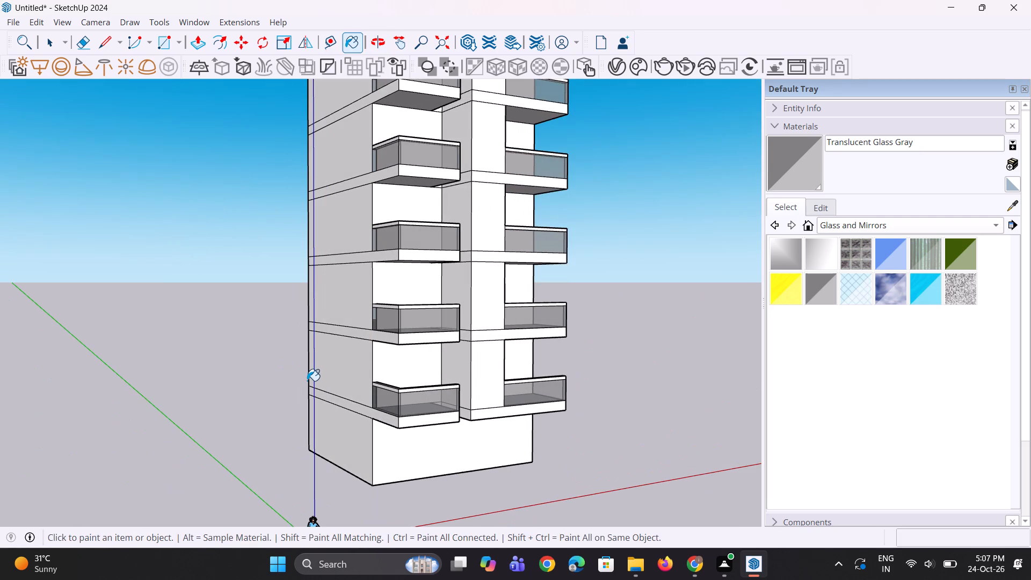
scroll(303, 419, down, 11)
middle_drag(415, 356, 278, 318)
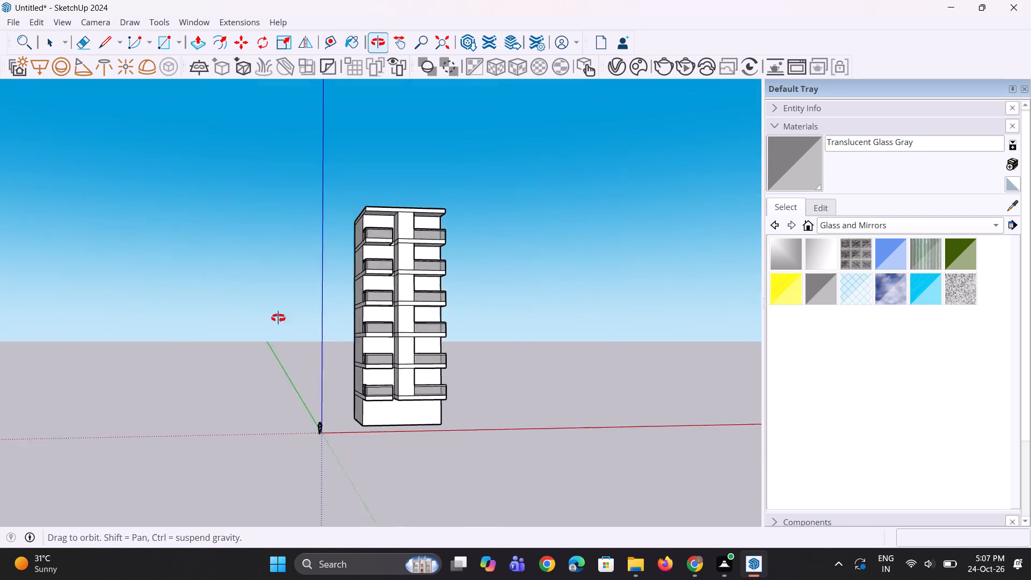
middle_drag(278, 318, 178, 288)
middle_drag(369, 283, 85, 358)
middle_drag(412, 271, 284, 371)
scroll(366, 275, up, 4)
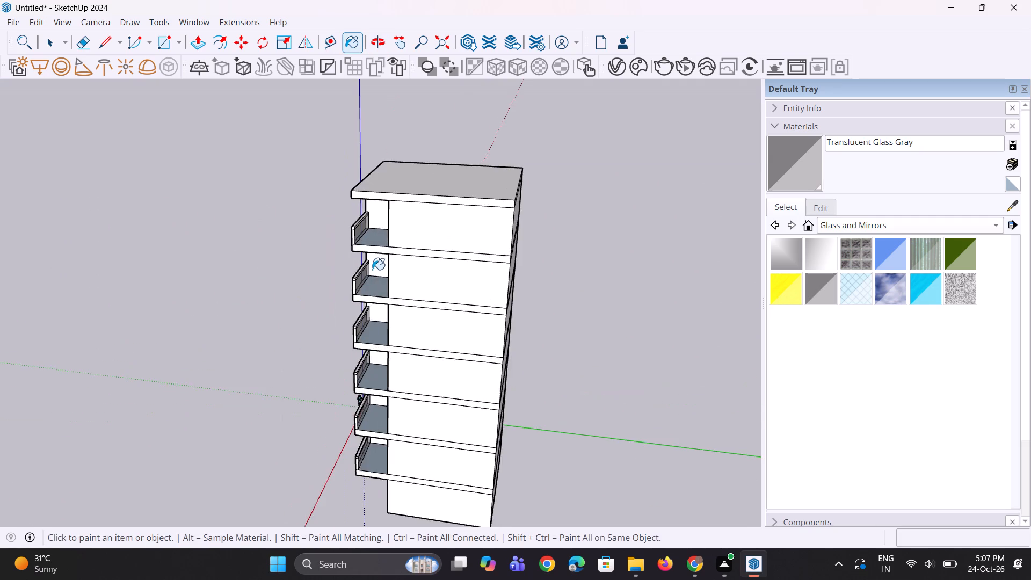
scroll(372, 270, up, 4)
key(space)
scroll(373, 337, down, 4)
middle_drag(400, 245, 345, 162)
scroll(333, 207, up, 8)
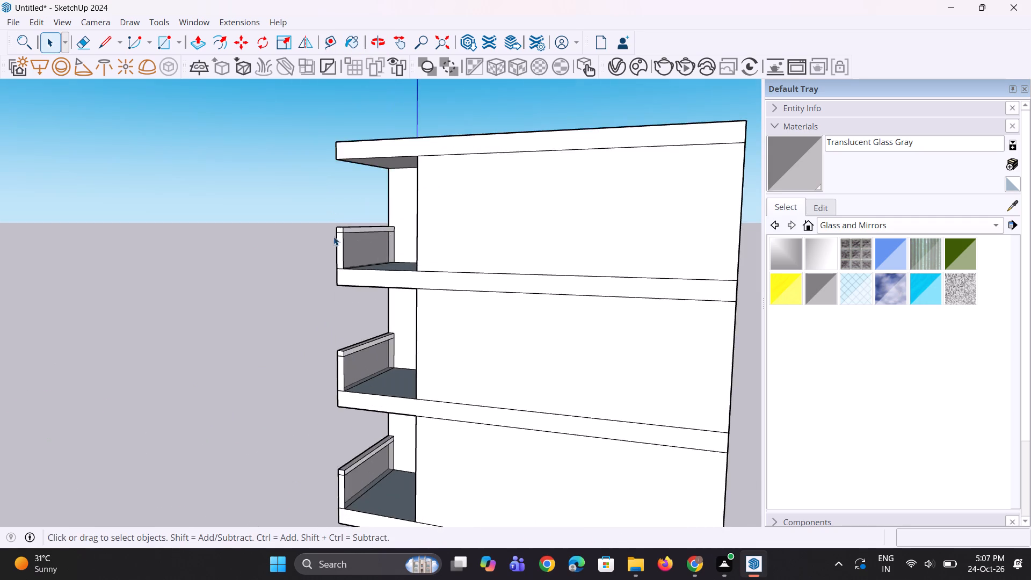
scroll(333, 236, up, 4)
click(346, 254)
scroll(355, 202, up, 6)
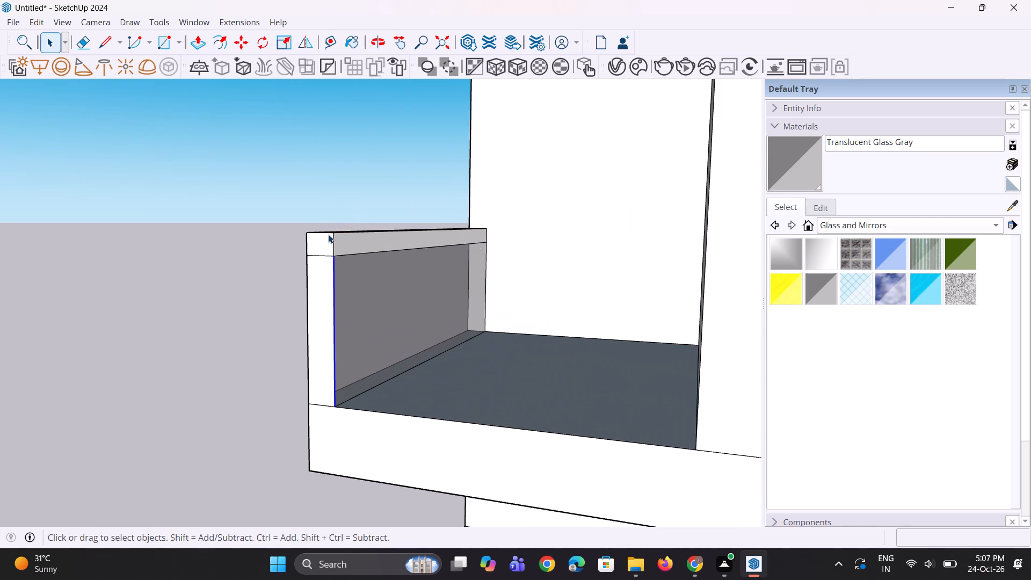
ctrl+click(335, 248)
key(m)
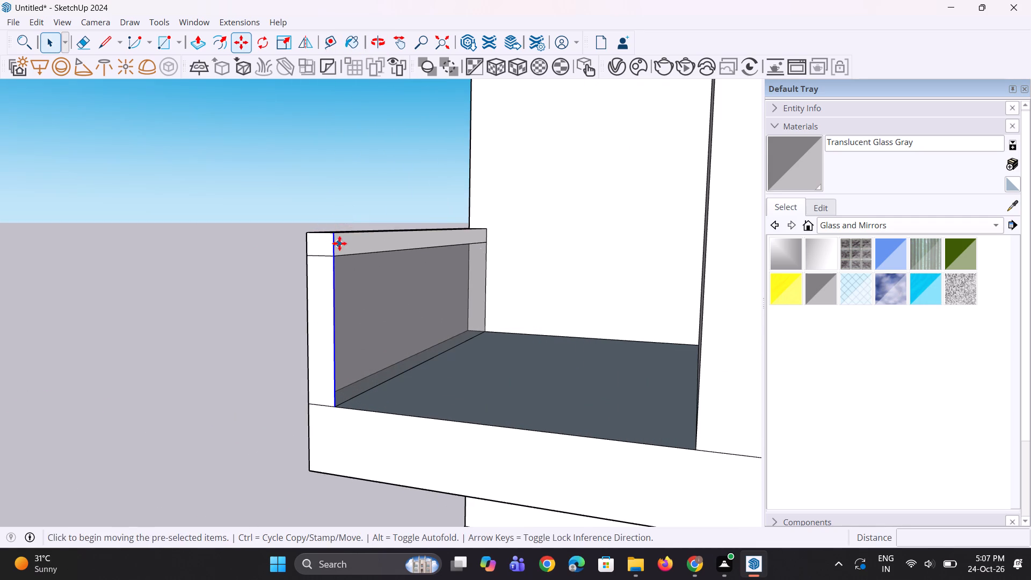
ctrl+scroll(342, 238, up, 2)
click(333, 231)
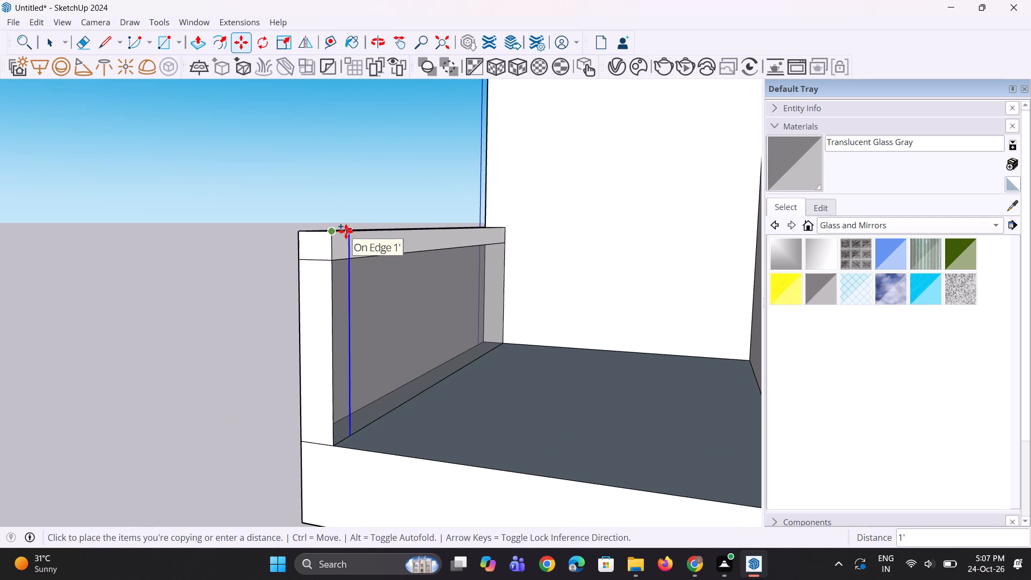
click(346, 231)
scroll(384, 191, down, 11)
key(space)
key(space)
Copy the second-highest balcony's inner glass and top band end edges a short distance inward along the parapet.
scroll(378, 323, up, 3)
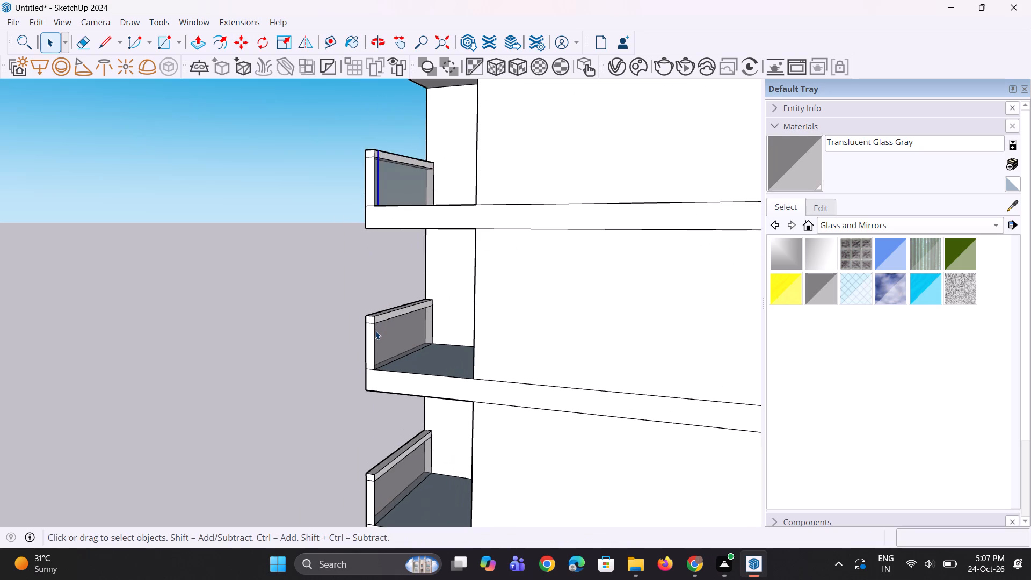
click(375, 330)
scroll(375, 330, up, 6)
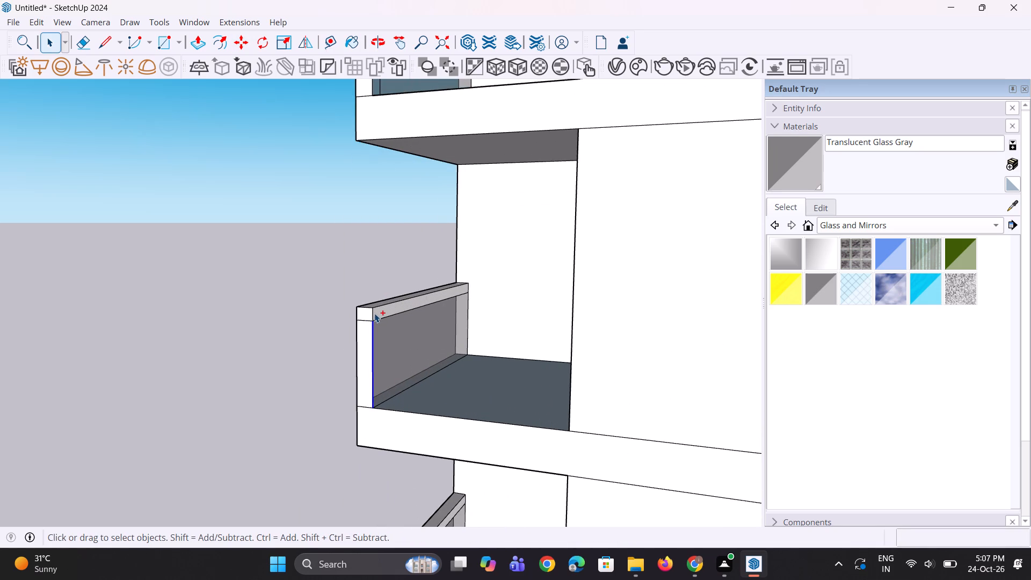
ctrl+click(374, 313)
key(m)
ctrl+scroll(376, 323, up, 3)
scroll(373, 310, up, 2)
click(373, 307)
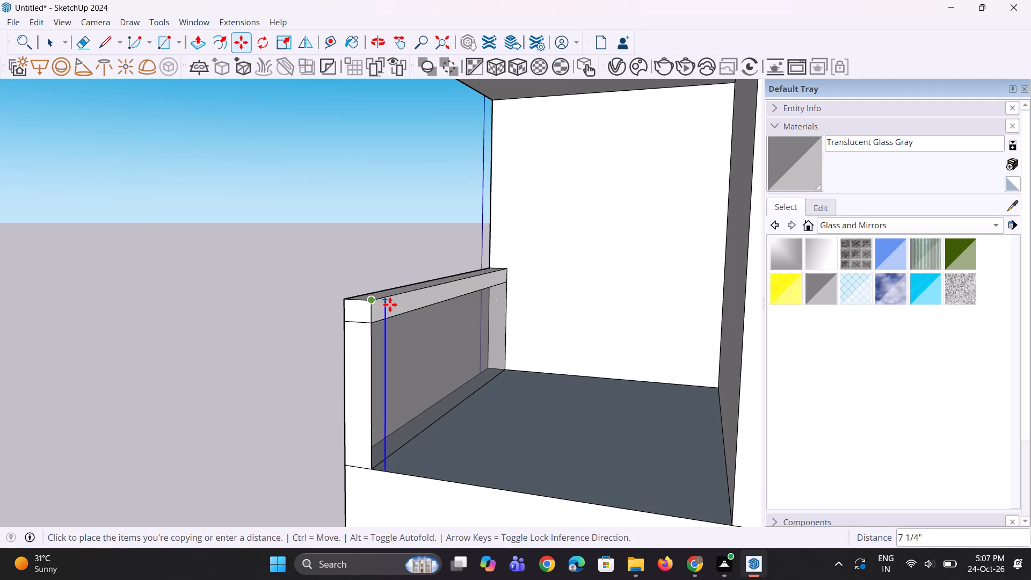
click(389, 303)
scroll(390, 303, down, 7)
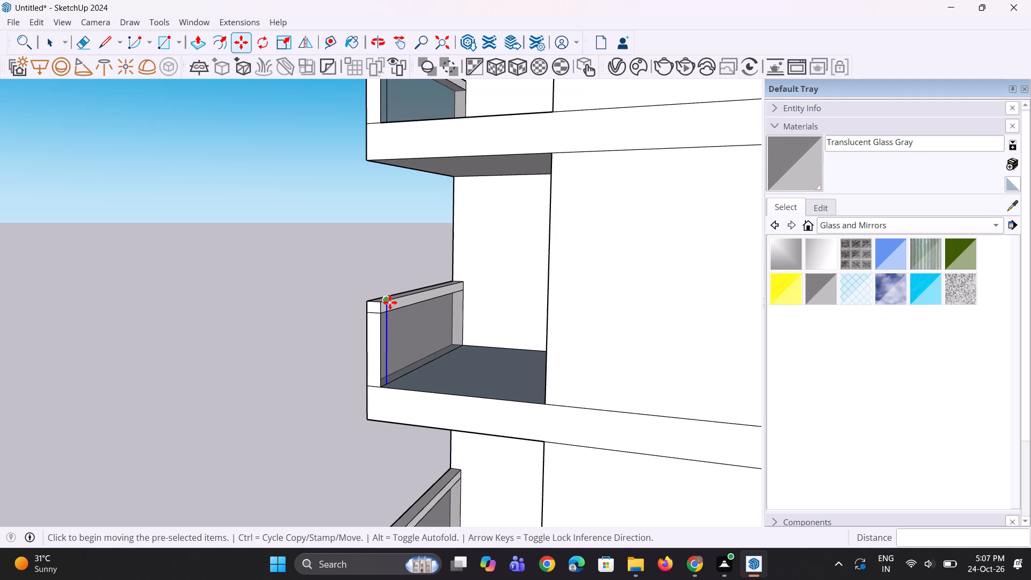
key(space)
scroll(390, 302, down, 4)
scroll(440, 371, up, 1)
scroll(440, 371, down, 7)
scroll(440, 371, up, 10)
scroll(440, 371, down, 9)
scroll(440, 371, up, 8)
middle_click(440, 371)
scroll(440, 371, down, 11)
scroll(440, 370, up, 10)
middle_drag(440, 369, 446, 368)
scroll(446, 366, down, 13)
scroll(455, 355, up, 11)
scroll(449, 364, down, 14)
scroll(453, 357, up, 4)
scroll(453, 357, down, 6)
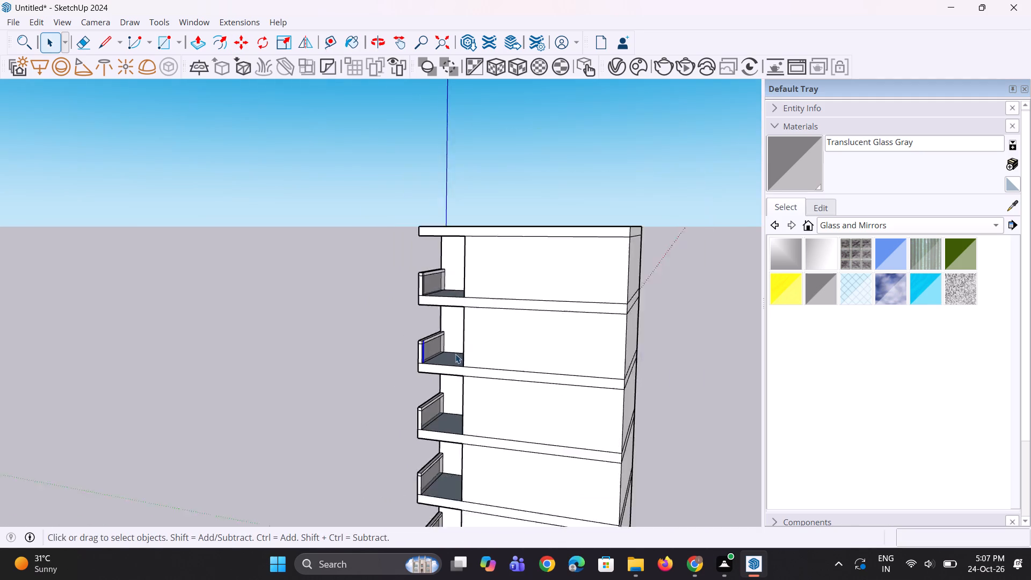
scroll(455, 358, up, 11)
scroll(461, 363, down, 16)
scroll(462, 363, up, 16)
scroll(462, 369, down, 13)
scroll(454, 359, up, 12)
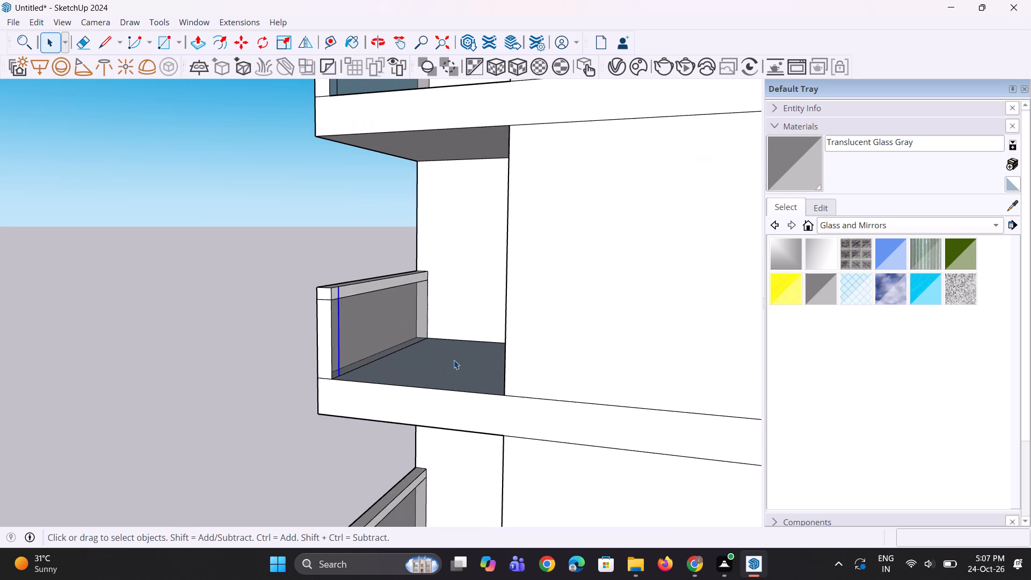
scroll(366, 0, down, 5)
Copy the inner glass and top band end edges of the third balcony from the top 1' inward along the parapet.
scroll(385, 252, down, 11)
middle_drag(495, 368, 427, 402)
scroll(428, 389, up, 6)
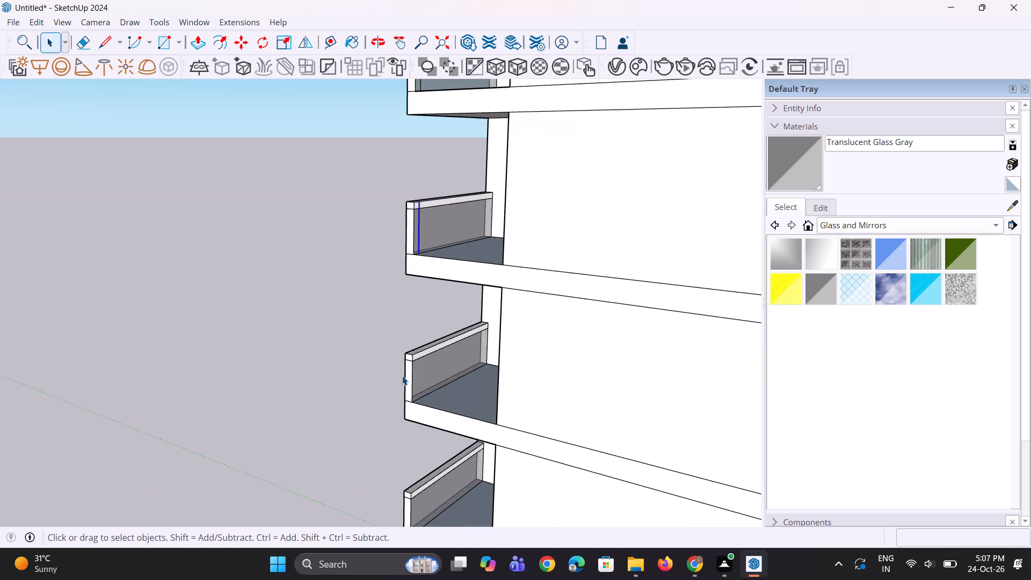
scroll(402, 376, up, 8)
click(427, 368)
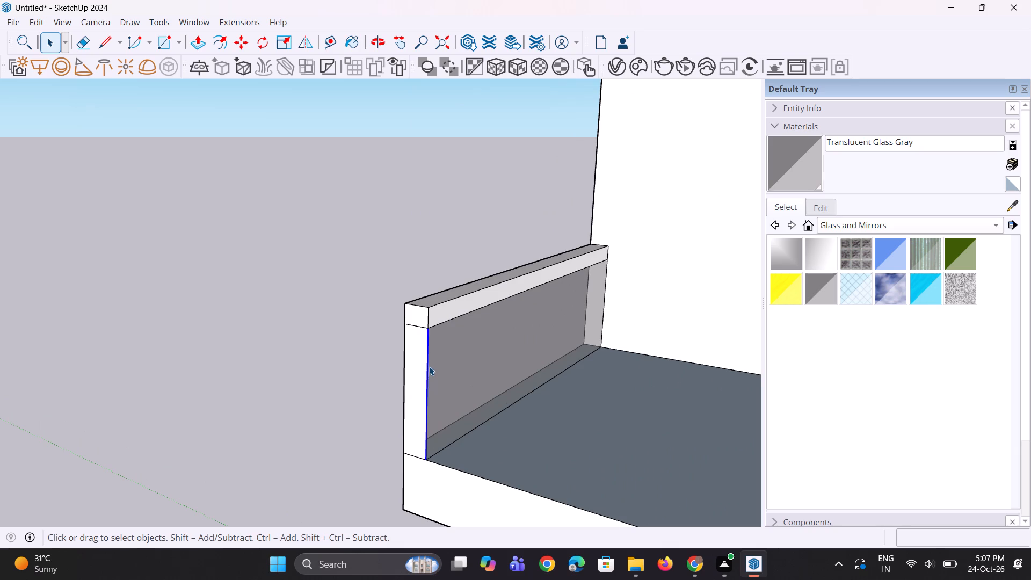
scroll(429, 366, up, 1)
ctrl+click(429, 317)
key(m)
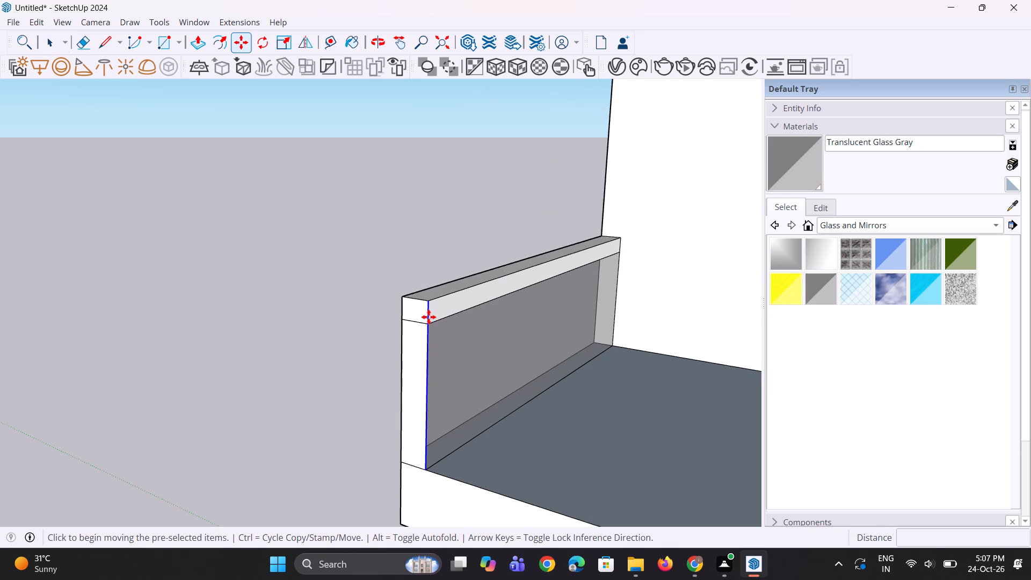
ctrl+scroll(431, 307, up, 3)
click(432, 294)
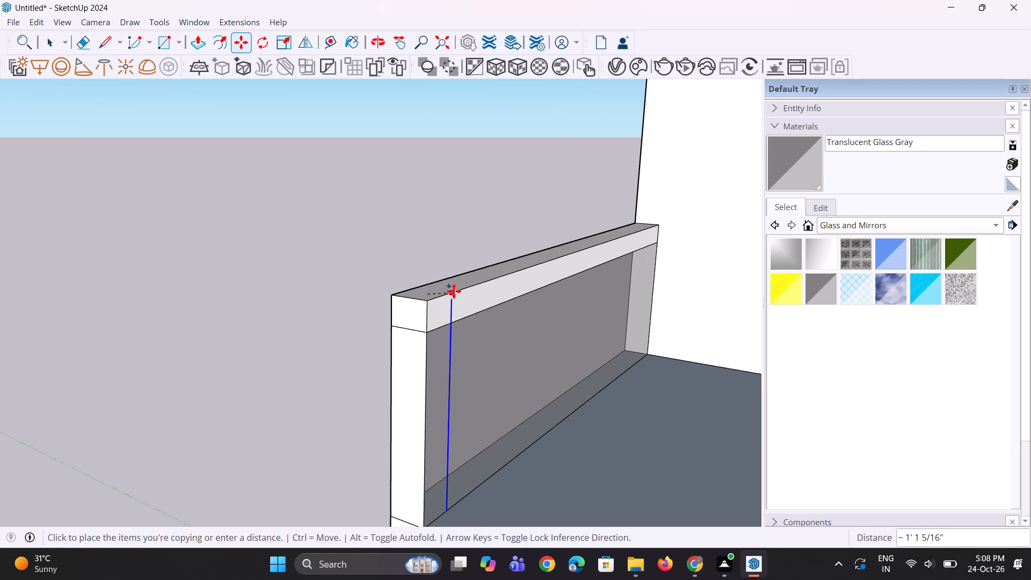
click(458, 284)
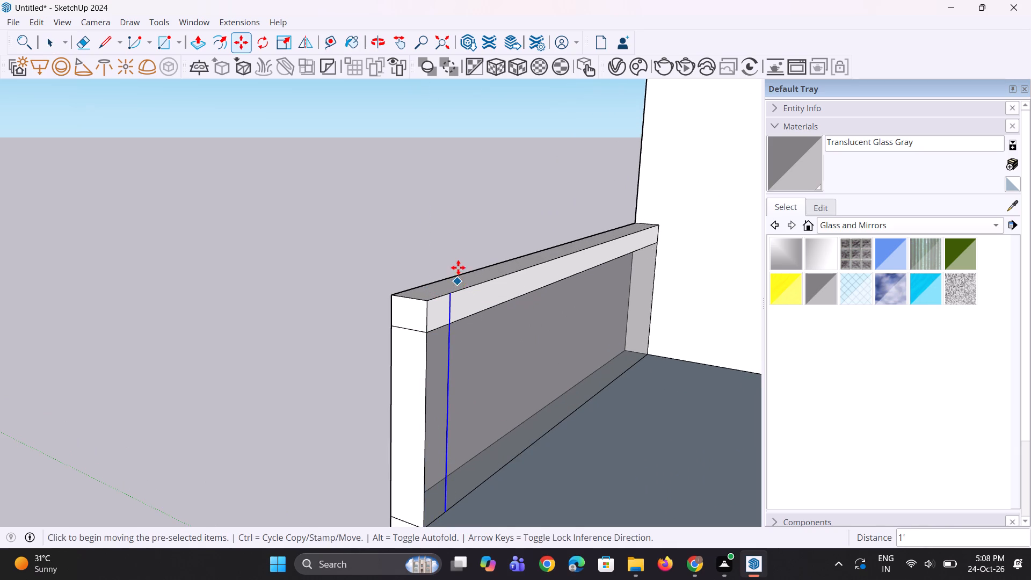
scroll(458, 267, down, 12)
key(space)
key(space)
Copy the inner glass and top band end edges of the fourth balcony from the top 1' inward along the parapet.
scroll(453, 434, up, 4)
middle_drag(461, 394, 422, 376)
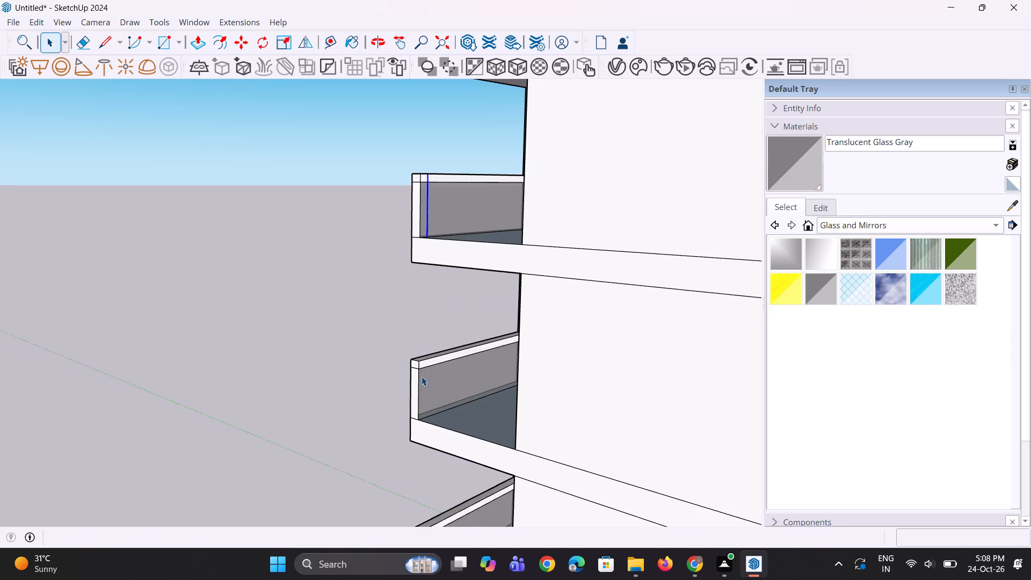
scroll(422, 376, up, 3)
click(419, 374)
scroll(418, 368, up, 3)
ctrl+click(418, 360)
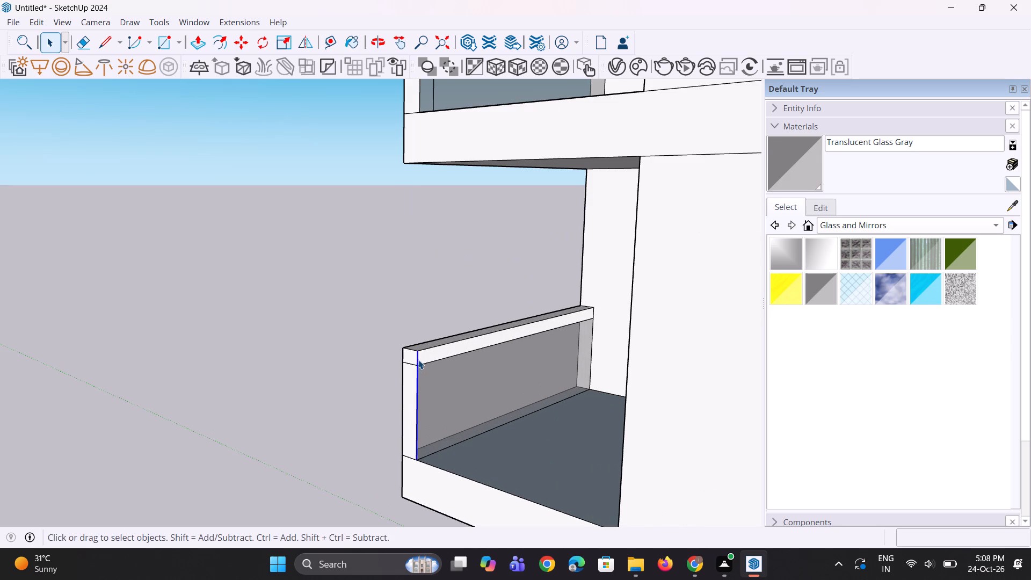
key(m)
ctrl+scroll(418, 360, up, 3)
click(420, 351)
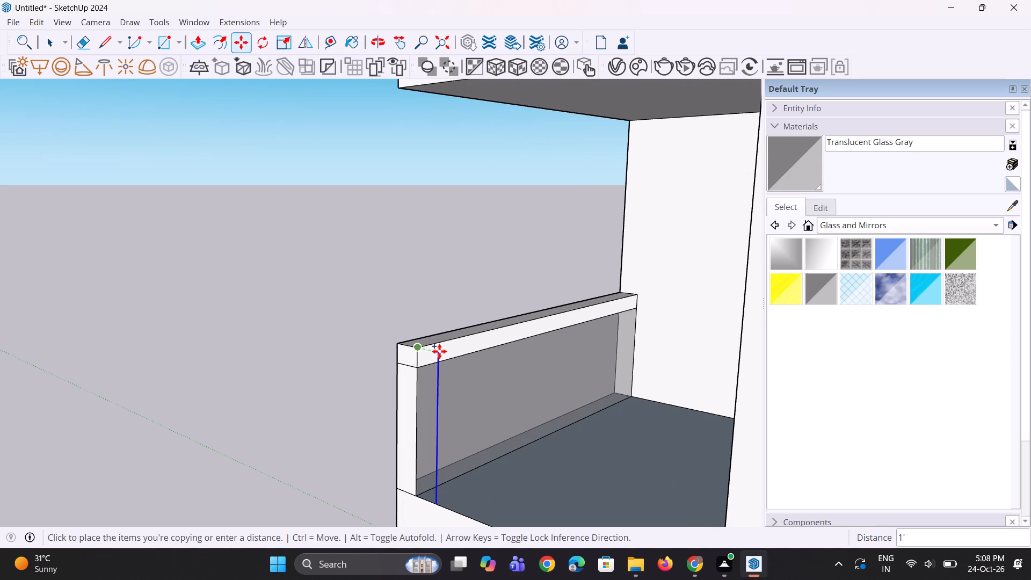
click(441, 346)
scroll(441, 346, down, 12)
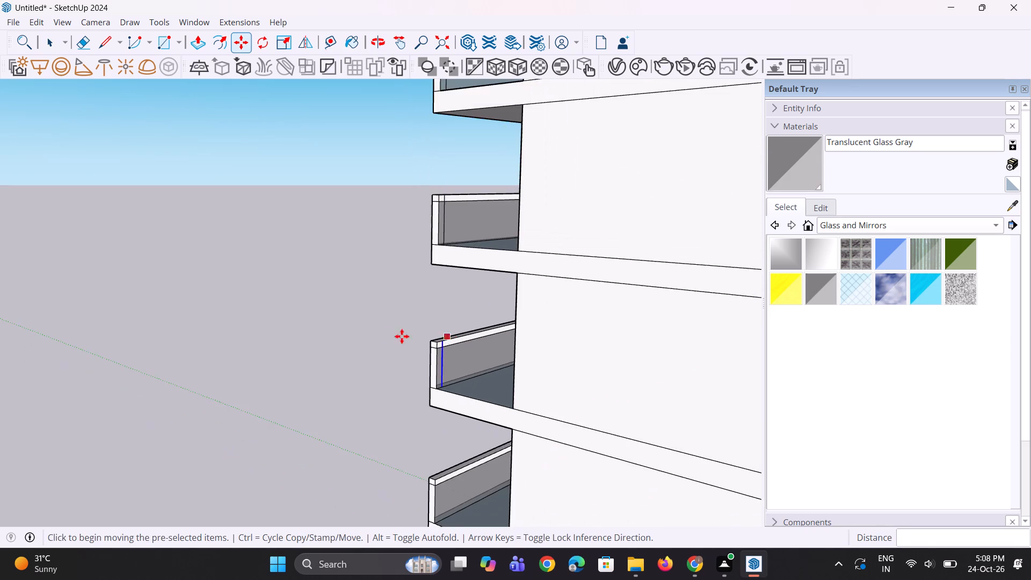
key(space)
Copy the second-lowest balcony's inner glass and top band end edges 1' inward along the parapet.
scroll(369, 331, down, 14)
scroll(393, 426, up, 7)
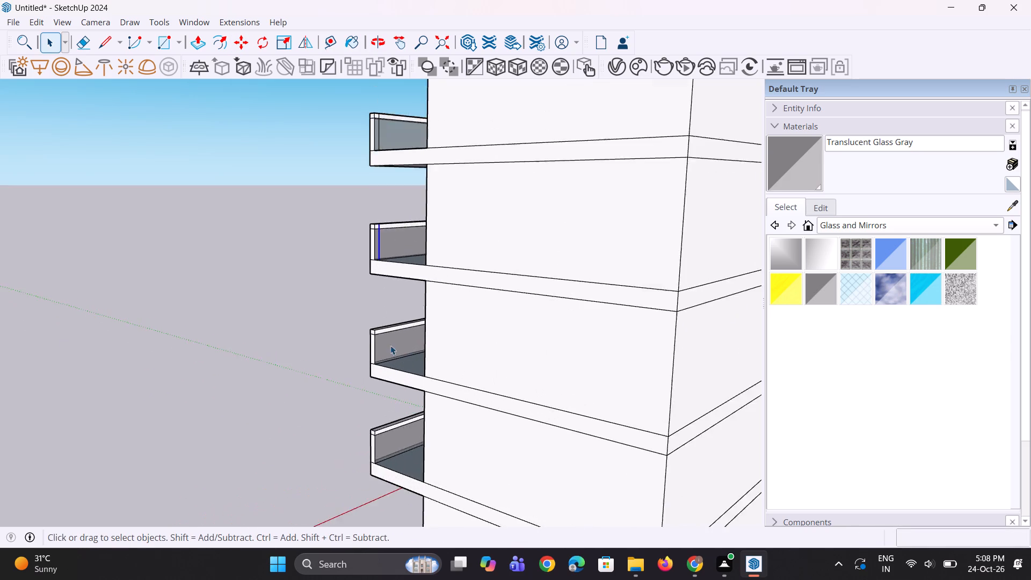
scroll(390, 345, up, 16)
click(351, 332)
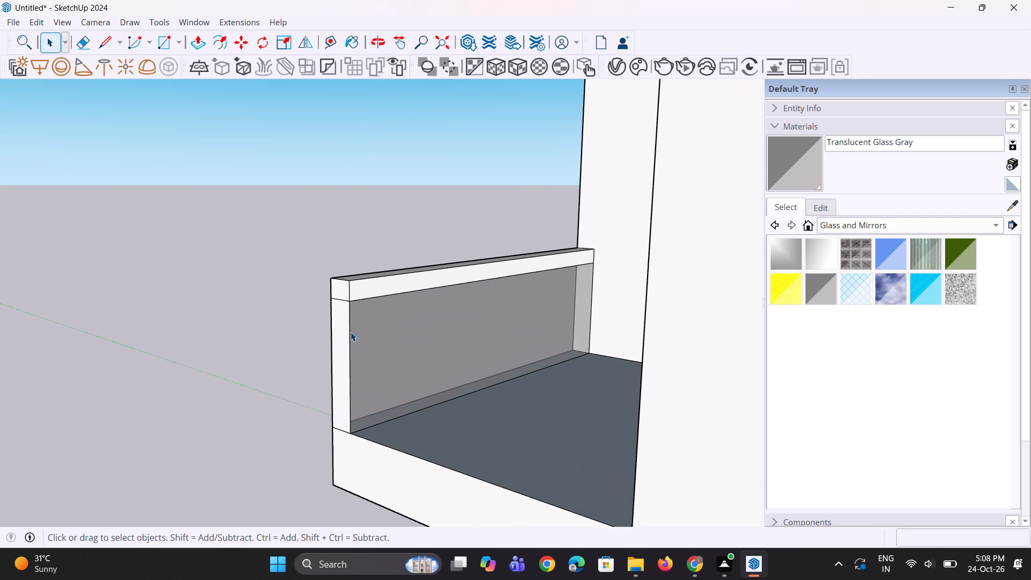
scroll(345, 300, up, 3)
ctrl+click(352, 284)
key(m)
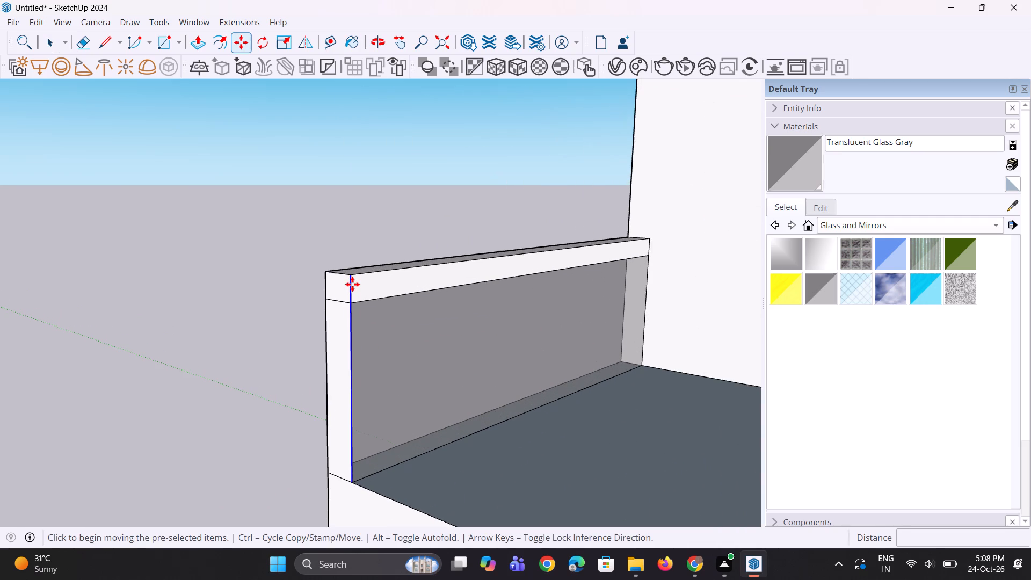
scroll(352, 284, up, 3)
click(354, 275)
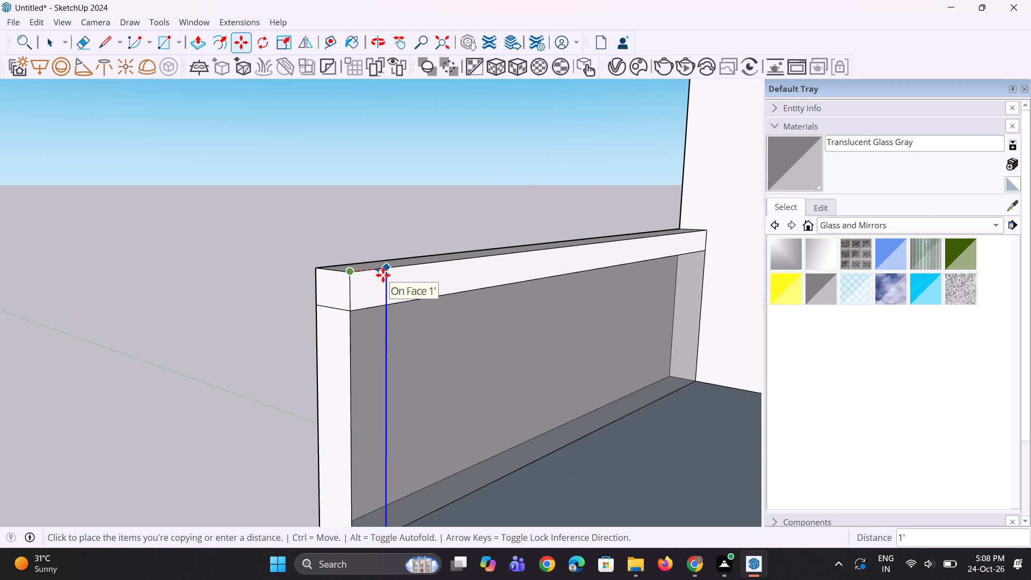
click(383, 275)
scroll(426, 275, down, 9)
key(space)
key(space)
click(323, 287)
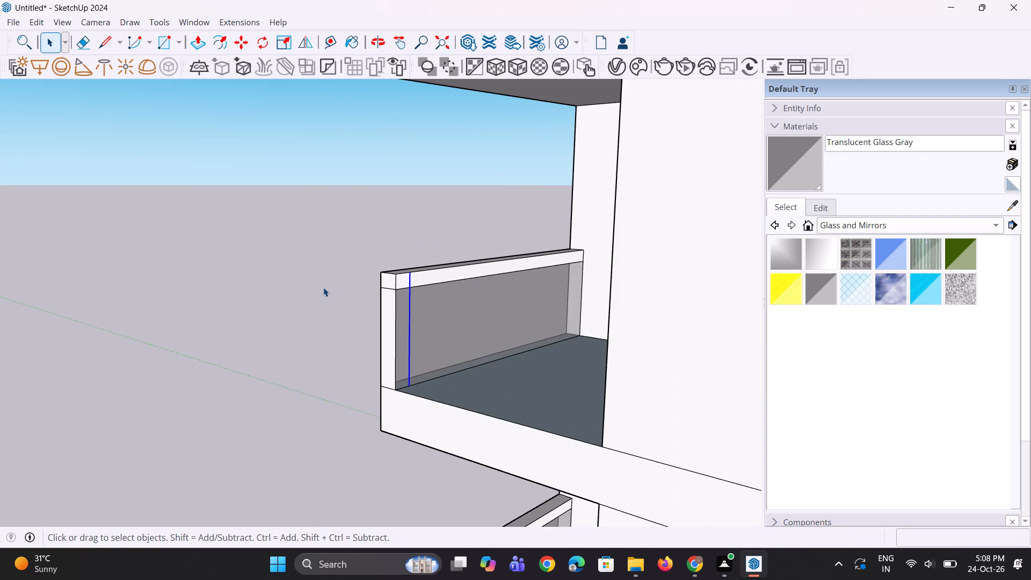
Copy the lowest balcony's inner glass and top band end edges a short distance inward along the parapet.
scroll(435, 255, down, 5)
scroll(409, 429, up, 3)
scroll(403, 477, up, 6)
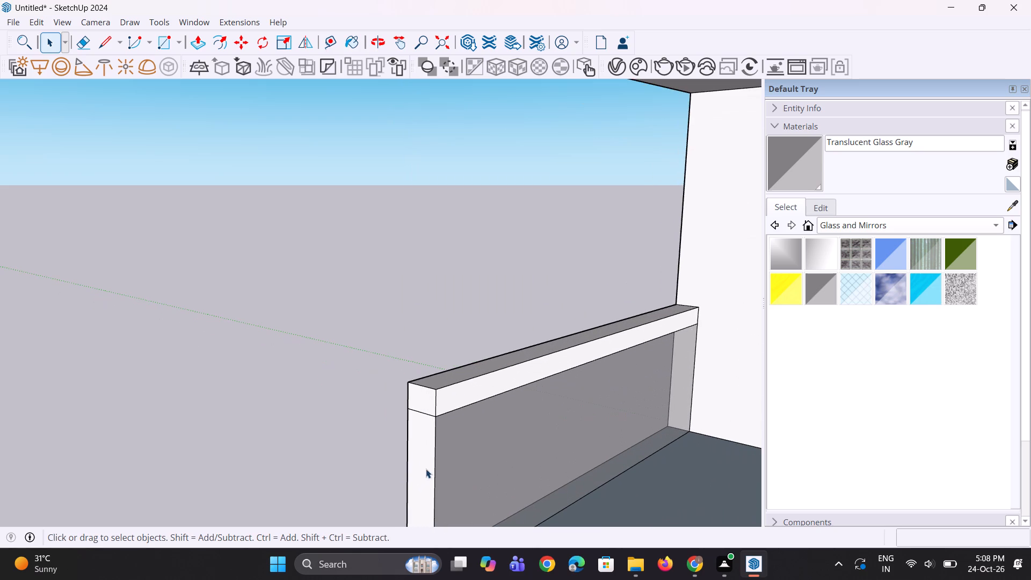
click(435, 461)
scroll(438, 415, up, 3)
ctrl+click(435, 395)
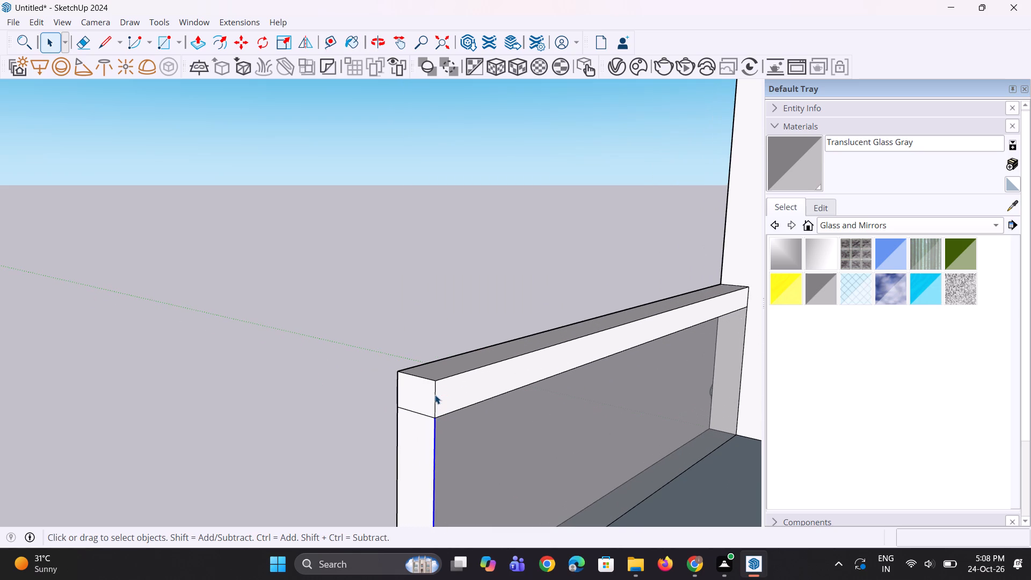
key(m)
key(space)
key(space)
ctrl+click(433, 429)
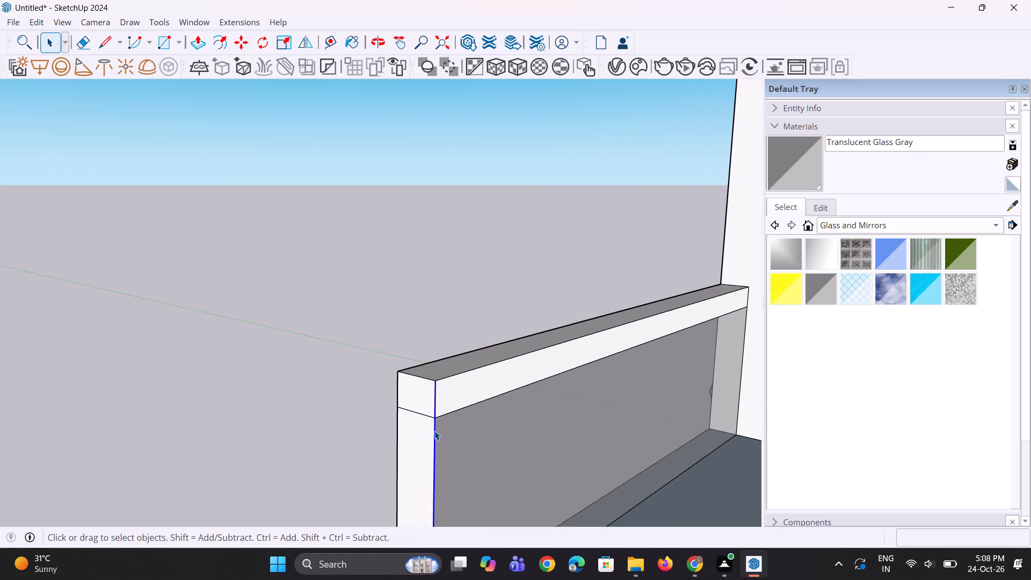
key(m)
scroll(438, 411, up, 2)
click(439, 376)
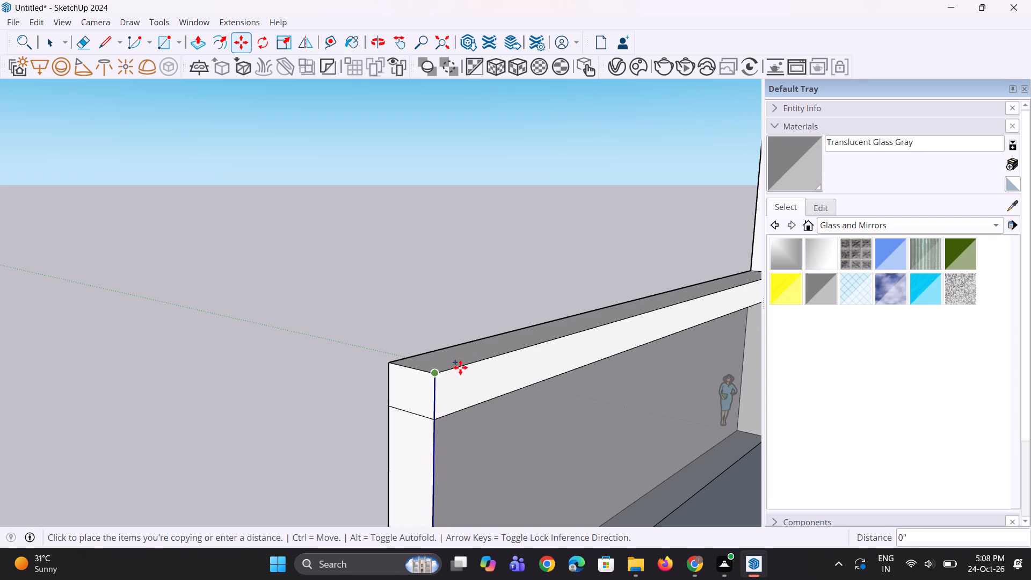
click(477, 363)
key(space)
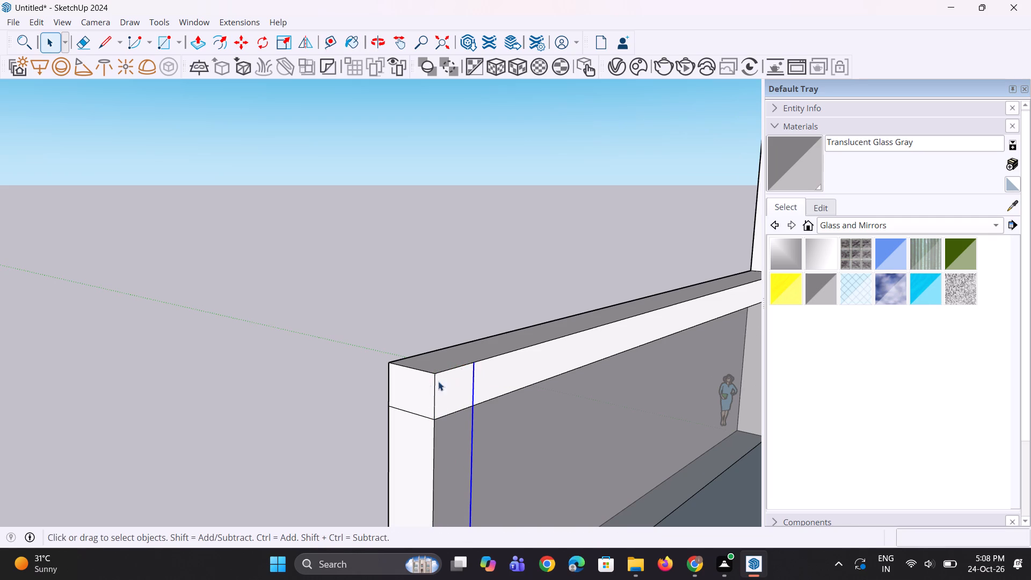
key(space)
Push/Pull the lowest balcony's glass and top band end strips about 11' to the building wall to form its side parapet.
scroll(403, 388, down, 15)
key(p)
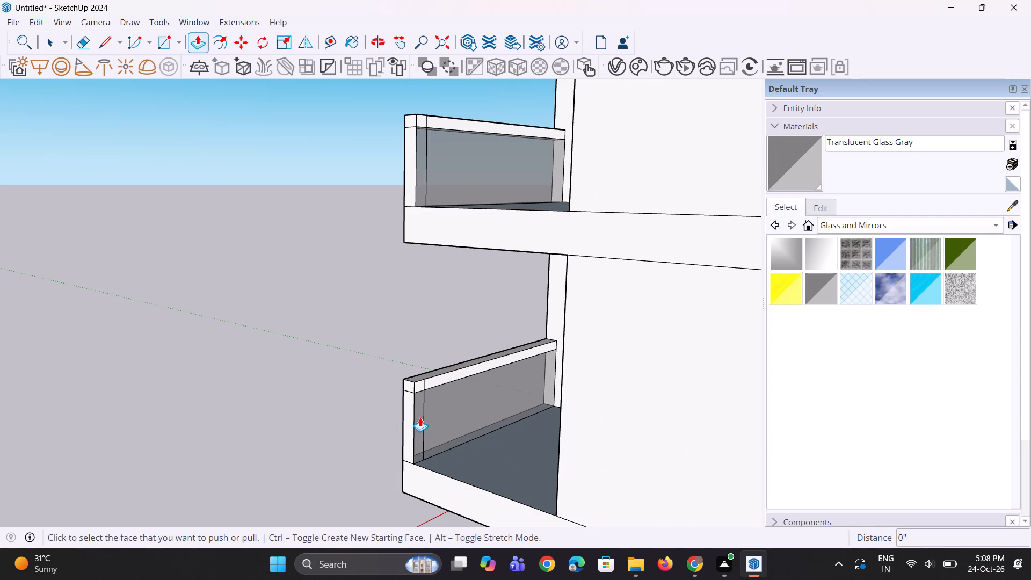
click(420, 417)
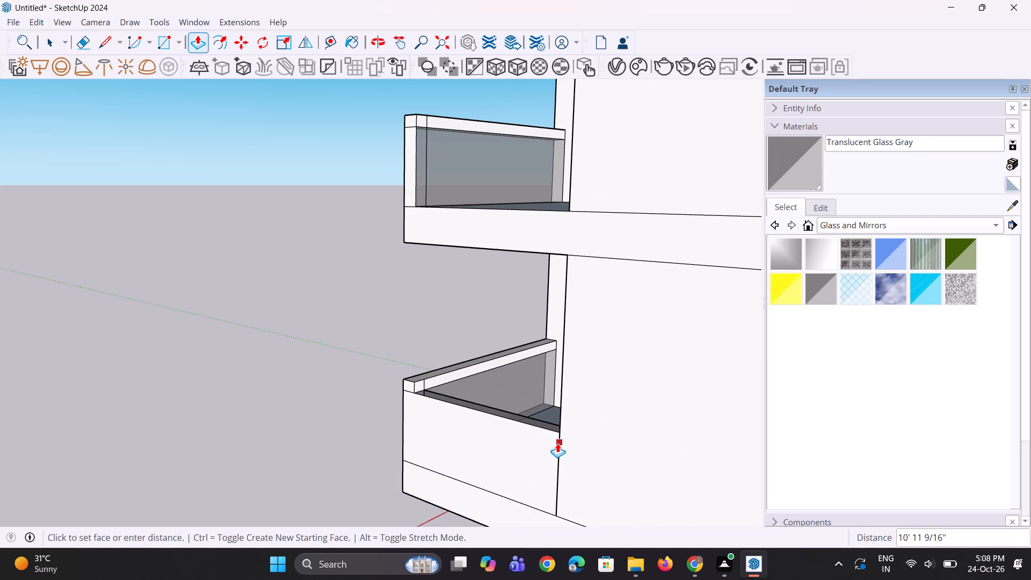
click(557, 443)
scroll(421, 395, up, 2)
double_click(421, 385)
Extrude the second-lowest balcony's glass and top band end strips to the building wall by the same distance.
scroll(435, 452, down, 4)
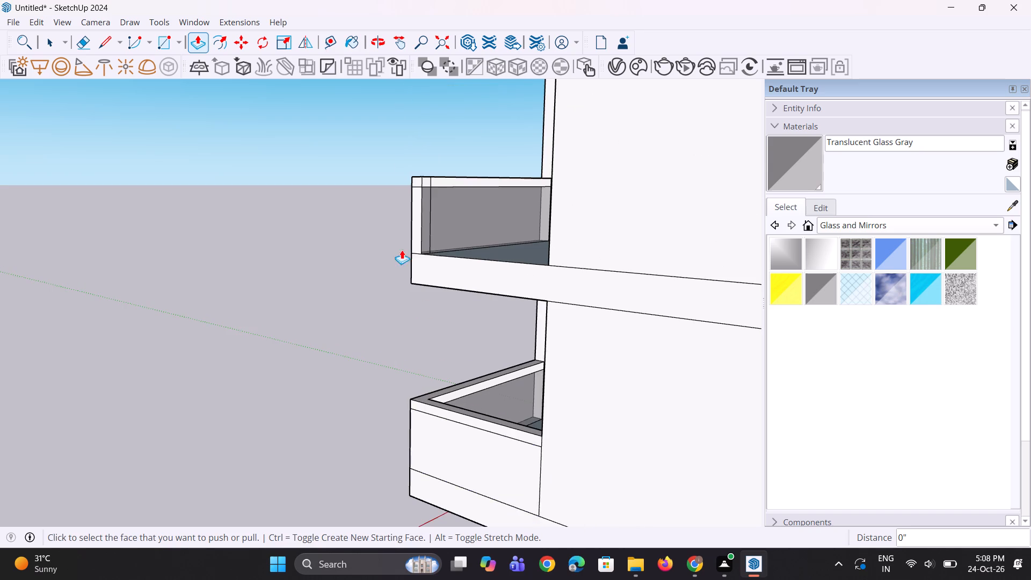
scroll(417, 226, up, 3)
double_click(425, 233)
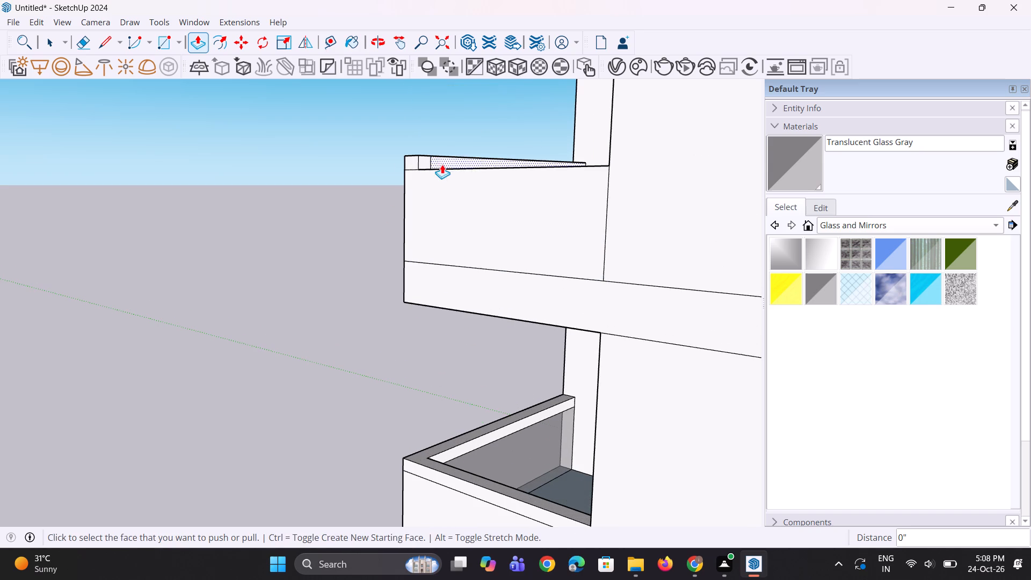
click(424, 161)
click(424, 161)
Extrude the third-lowest balcony's glass and top band end strips to the building wall by the same distance.
scroll(462, 439, down, 10)
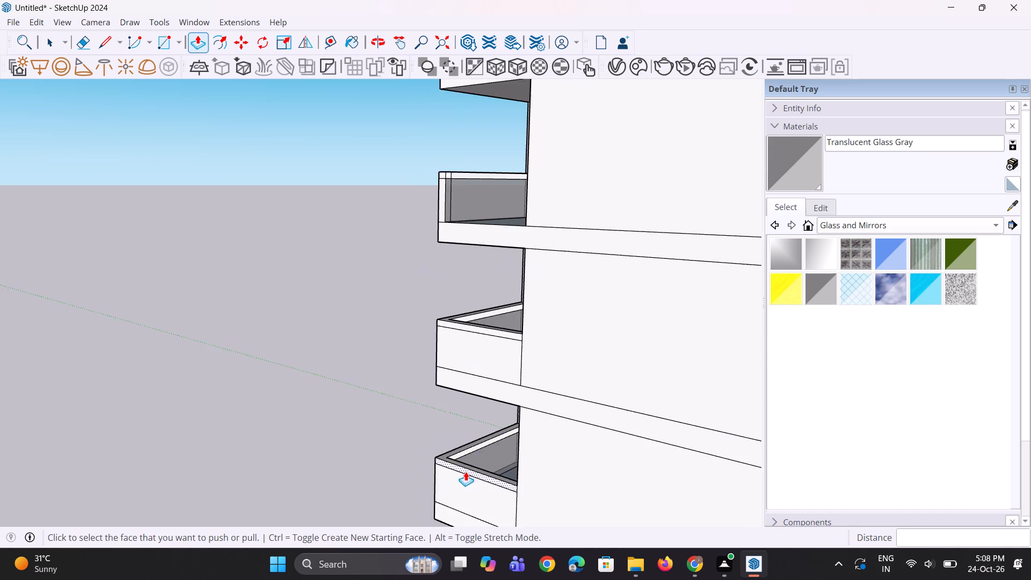
scroll(444, 204, up, 5)
scroll(448, 279, up, 5)
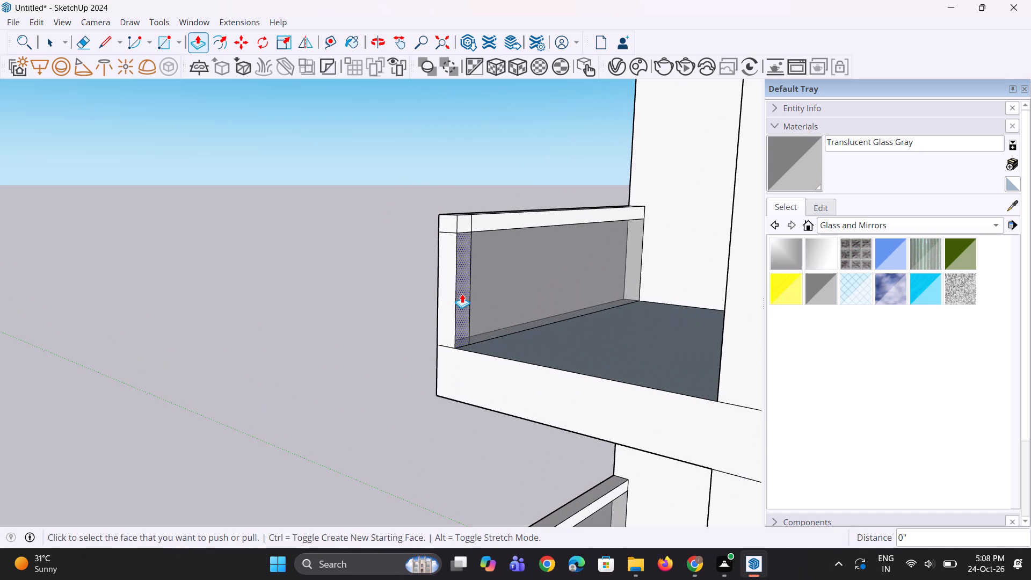
double_click(462, 294)
double_click(461, 227)
Extrude the glass and top band end strips of the third balcony from the top to the building wall by the same distance.
scroll(471, 343, down, 3)
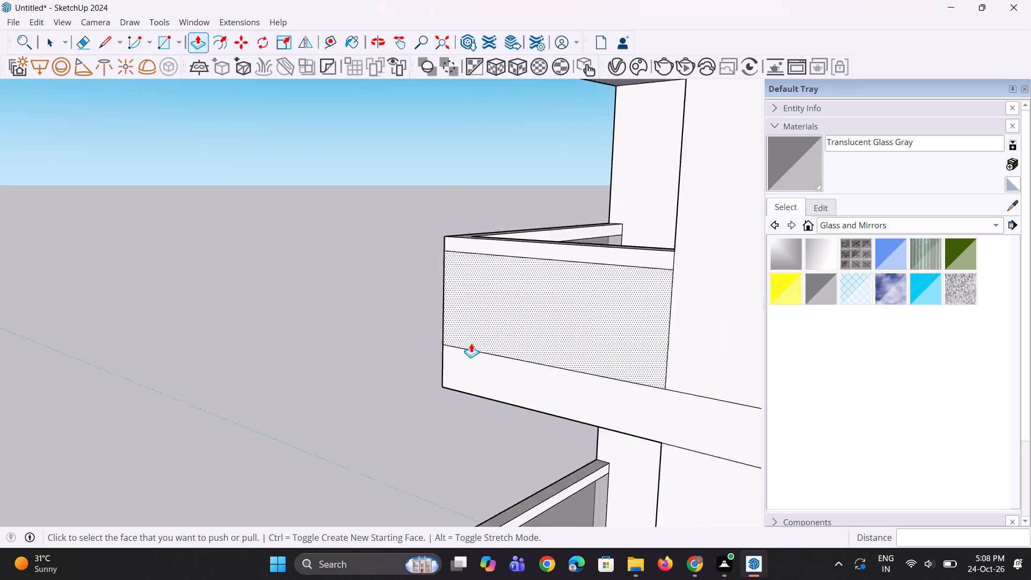
scroll(471, 343, down, 20)
scroll(505, 241, up, 4)
scroll(462, 339, up, 4)
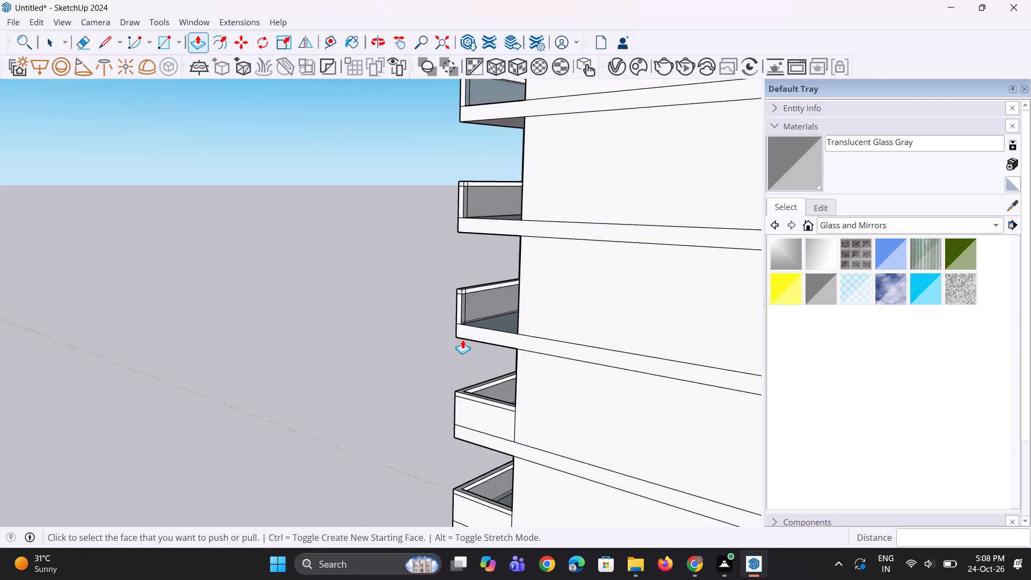
scroll(462, 339, up, 8)
double_click(460, 309)
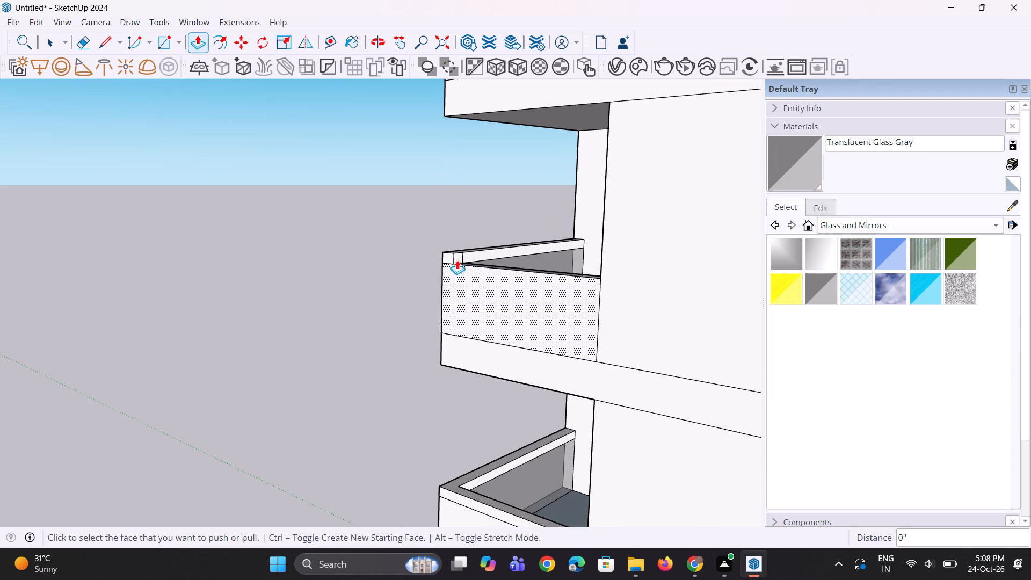
double_click(457, 260)
Extrude the second-highest balcony's glass and top band end strips to the building wall by the same distance.
scroll(448, 415, down, 13)
scroll(500, 261, up, 6)
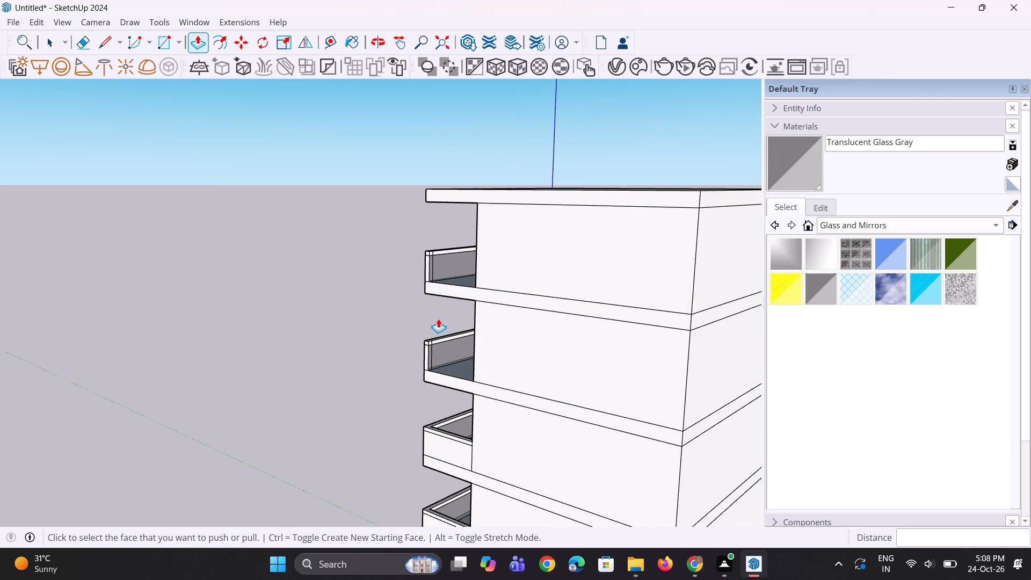
scroll(438, 318, up, 7)
double_click(424, 393)
double_click(422, 346)
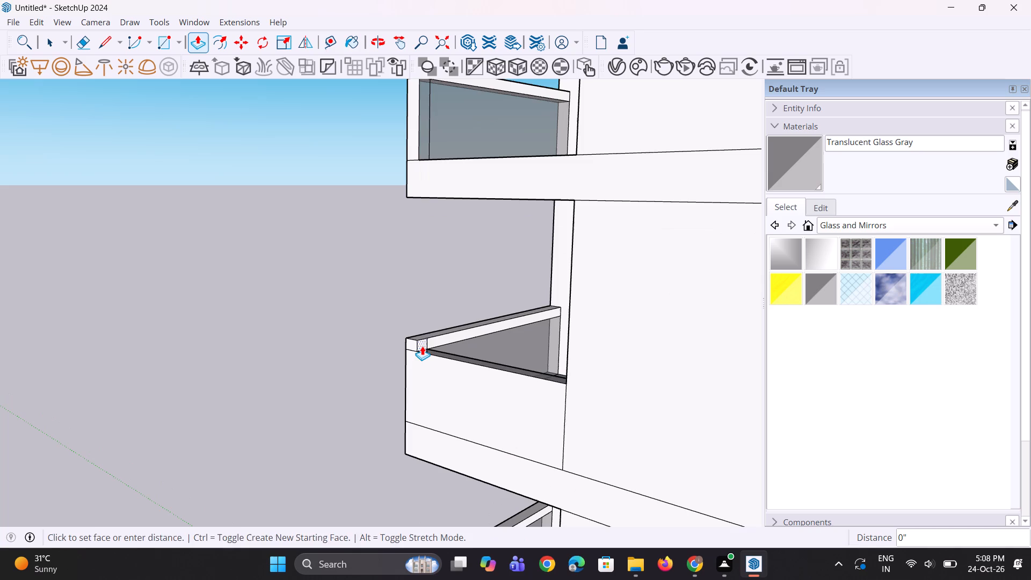
Extrude the top balcony's glass and top band end strips to the building wall by the same distance.
scroll(411, 411, down, 6)
scroll(422, 194, up, 9)
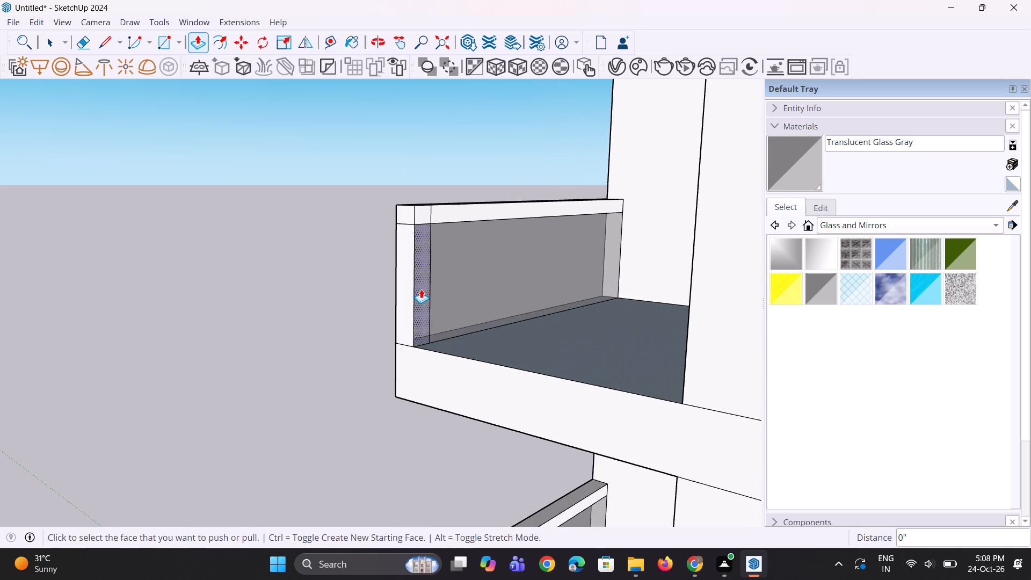
double_click(421, 289)
double_click(418, 214)
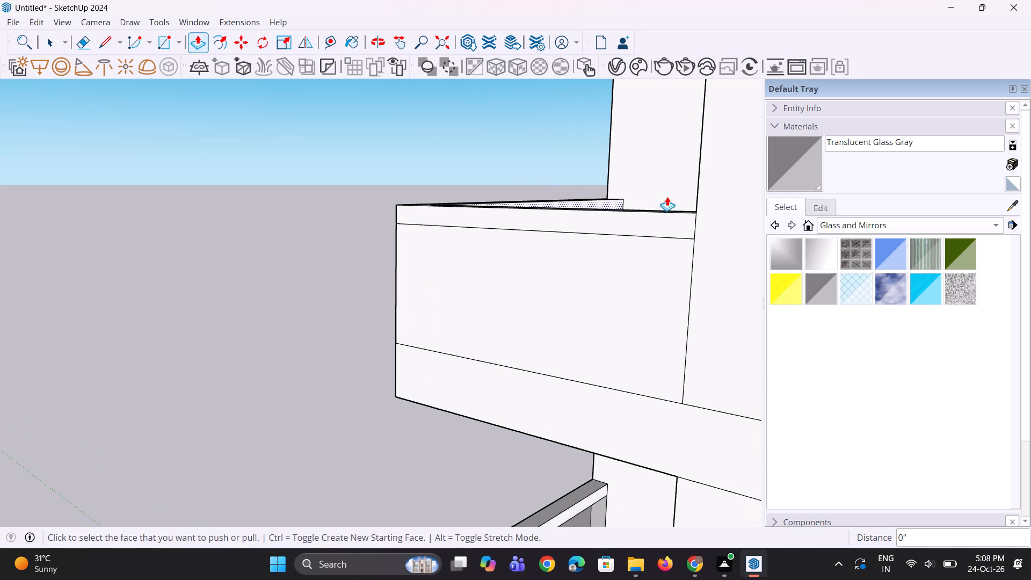
Paint the new side parapet panels on all six balconies with Translucent Glass Gray, leaving the top bands white.
click(780, 175)
click(650, 276)
scroll(663, 215, down, 11)
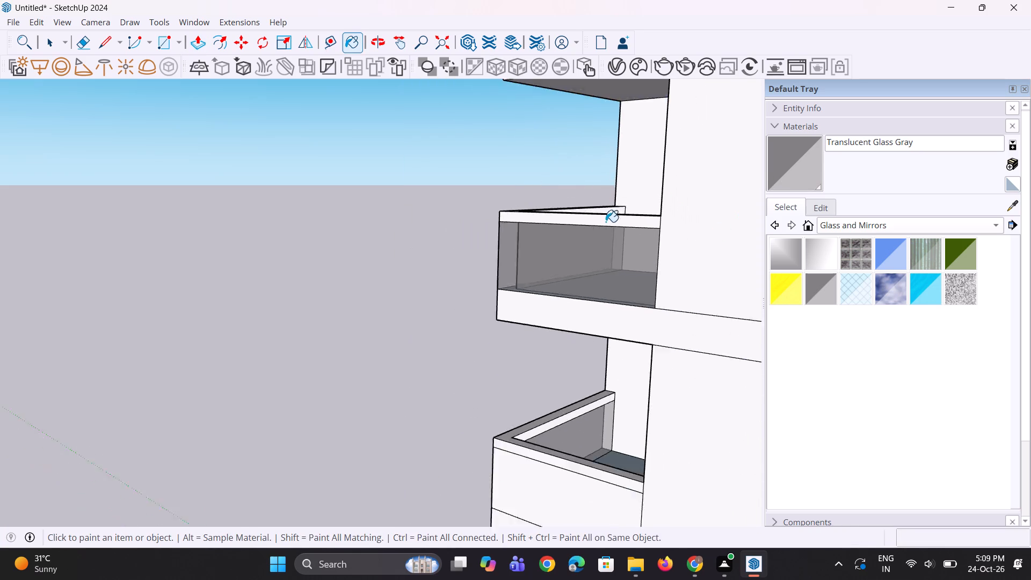
scroll(606, 222, down, 4)
click(565, 347)
click(556, 445)
scroll(481, 252, down, 2)
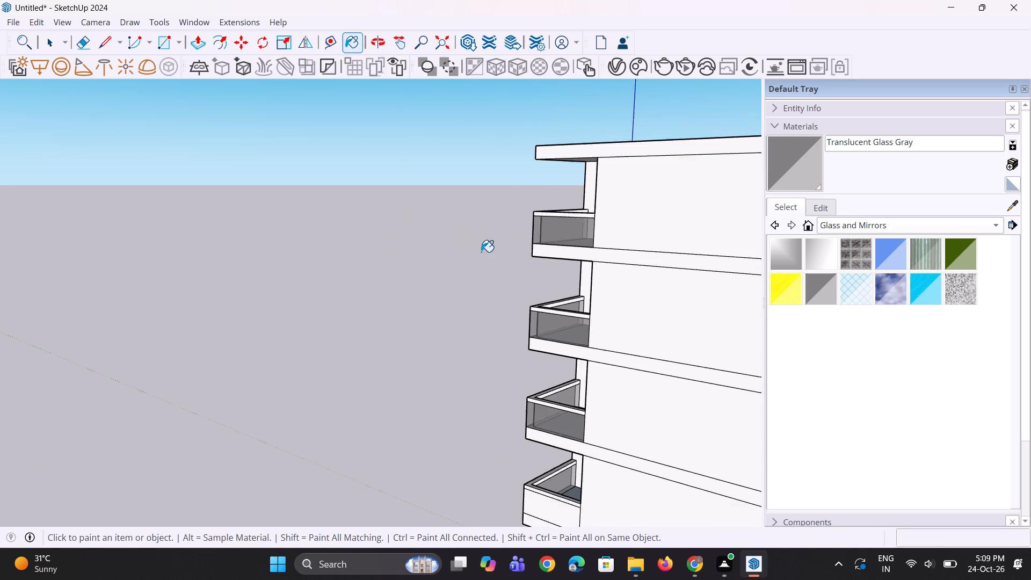
scroll(481, 252, down, 9)
scroll(493, 379, up, 8)
click(511, 357)
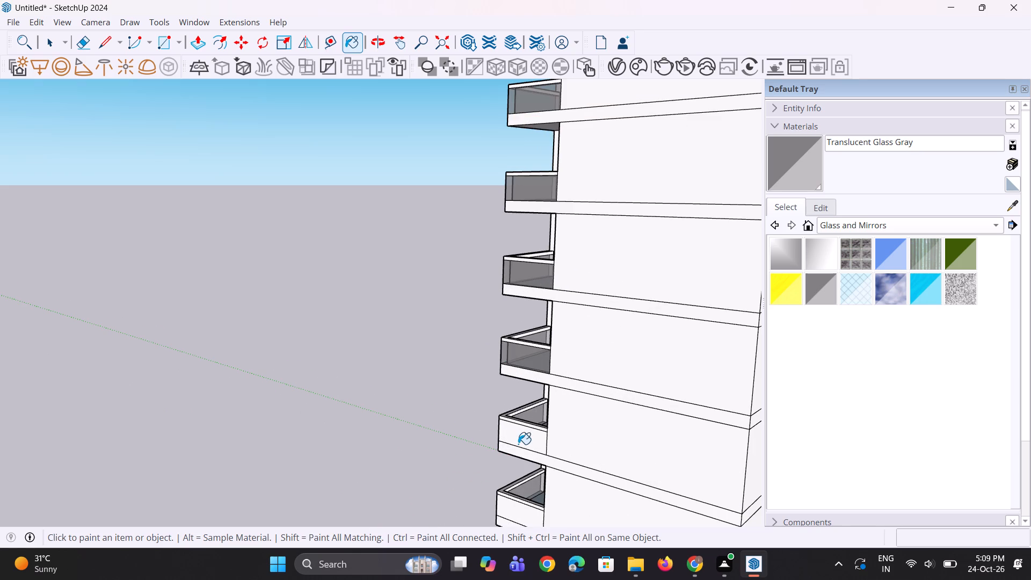
click(522, 440)
scroll(546, 350, down, 5)
scroll(538, 462, up, 4)
click(535, 455)
Inspect the balconies and their side parapets from around the building.
scroll(459, 478, down, 4)
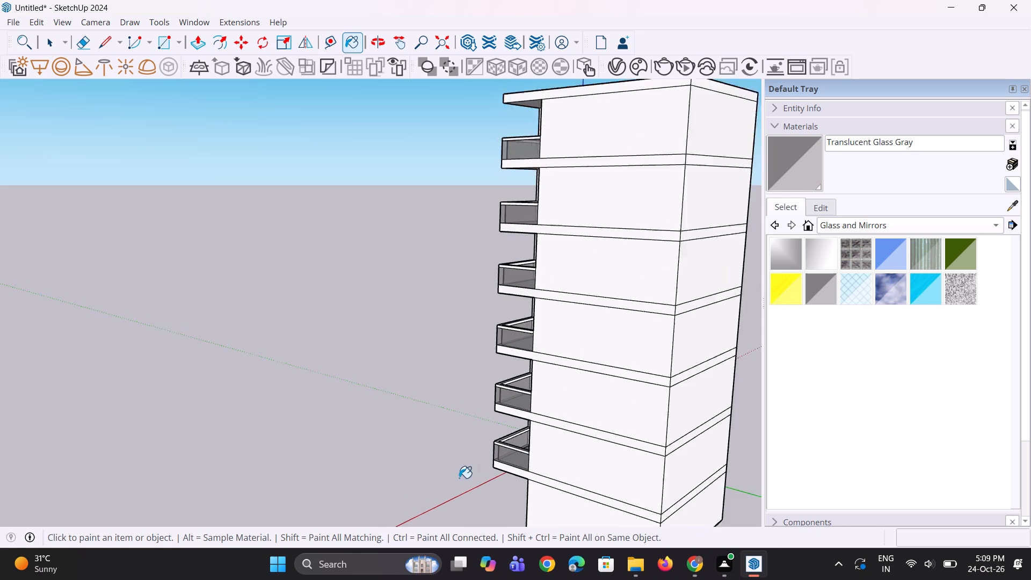
middle_drag(455, 478, 589, 505)
middle_drag(446, 450, 486, 375)
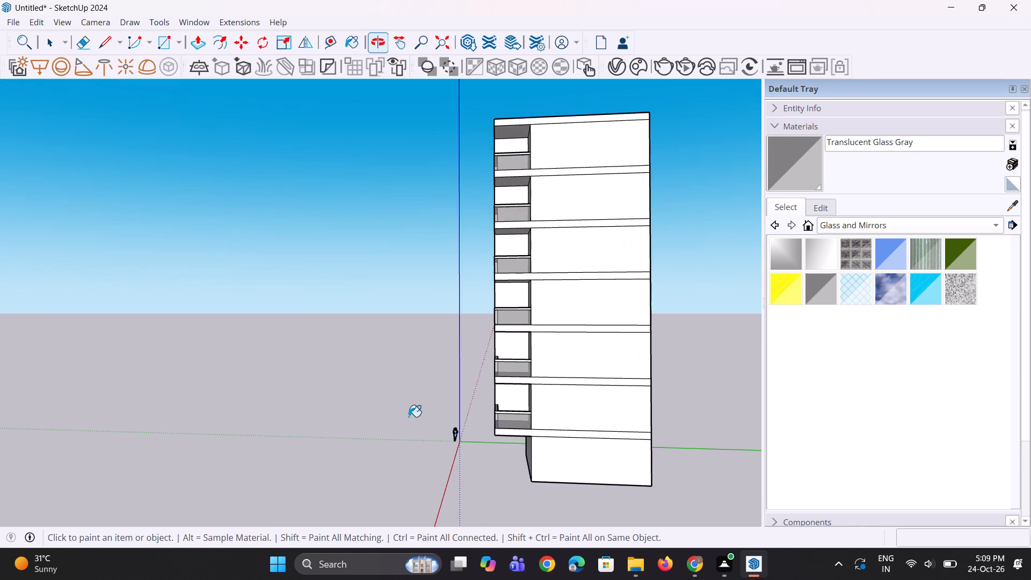
scroll(409, 417, down, 12)
scroll(562, 430, up, 6)
middle_drag(335, 486, 703, 411)
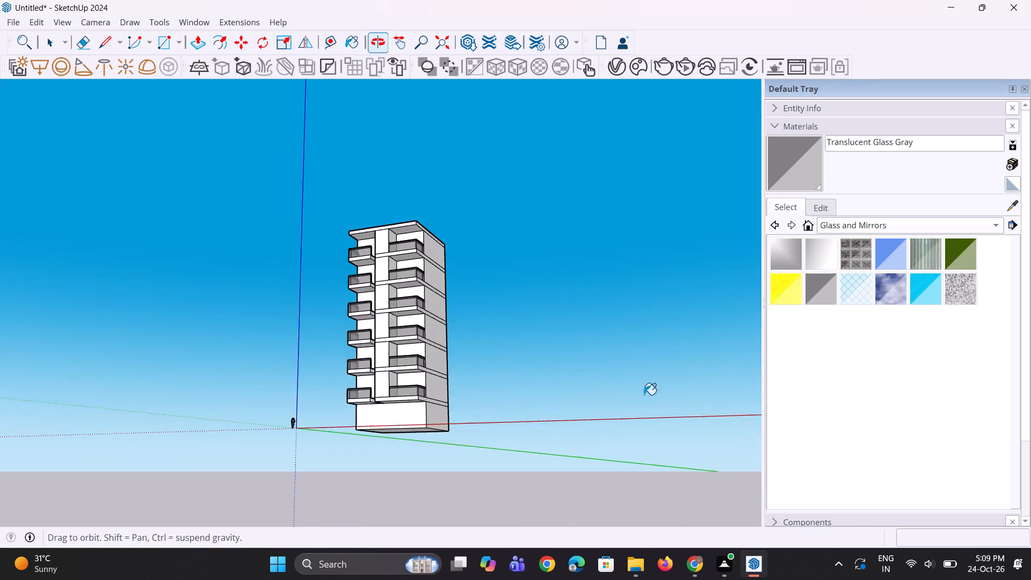
scroll(321, 456, up, 1)
middle_drag(320, 456, 535, 557)
scroll(500, 370, up, 7)
middle_drag(438, 376, 330, 409)
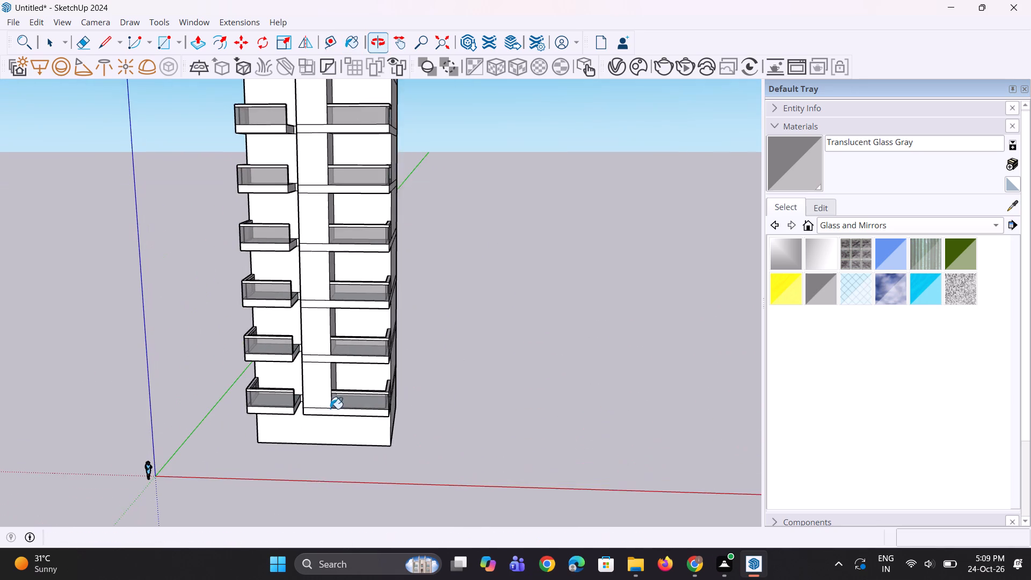
scroll(327, 288, up, 2)
scroll(355, 424, down, 9)
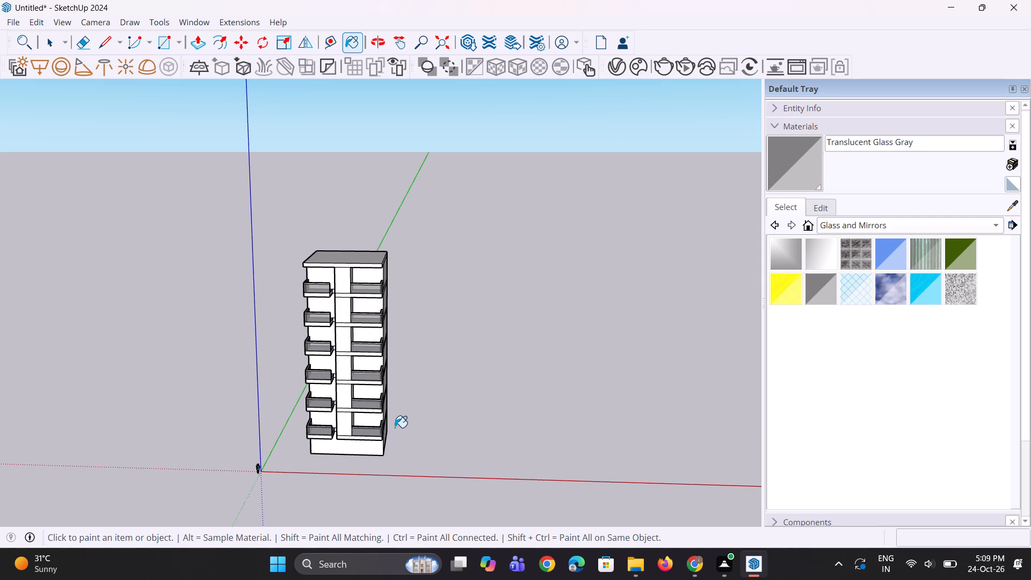
middle_drag(396, 300, 397, 299)
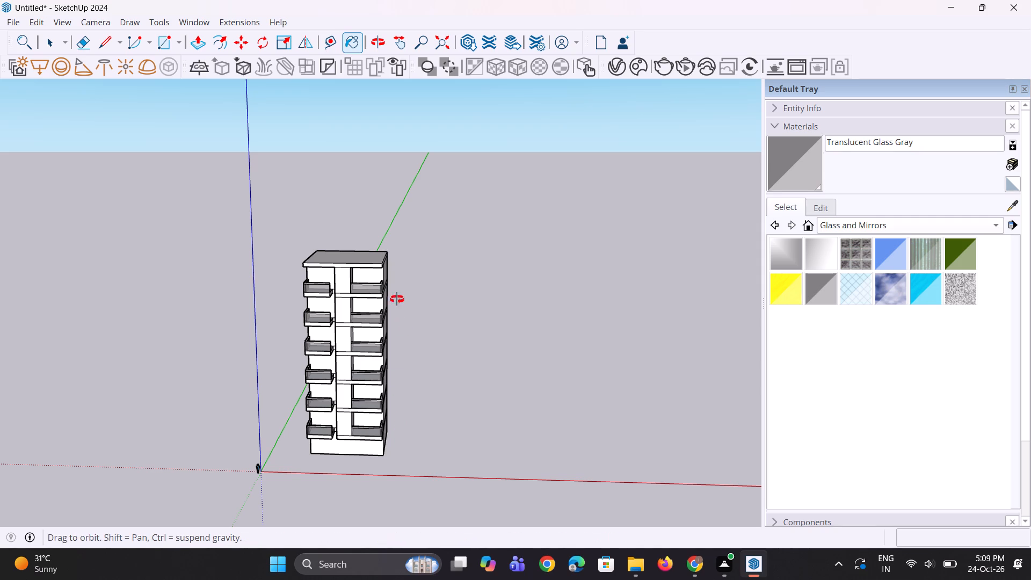
middle_drag(397, 299, 361, 227)
scroll(371, 303, up, 3)
middle_drag(372, 304, 351, 335)
scroll(368, 308, up, 1)
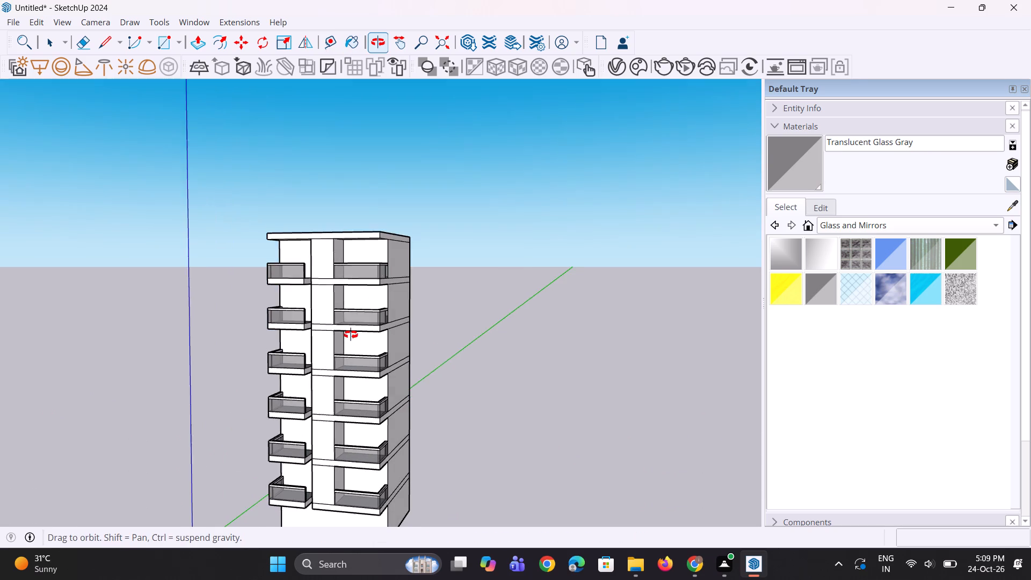
middle_drag(351, 335, 371, 250)
scroll(363, 293, up, 5)
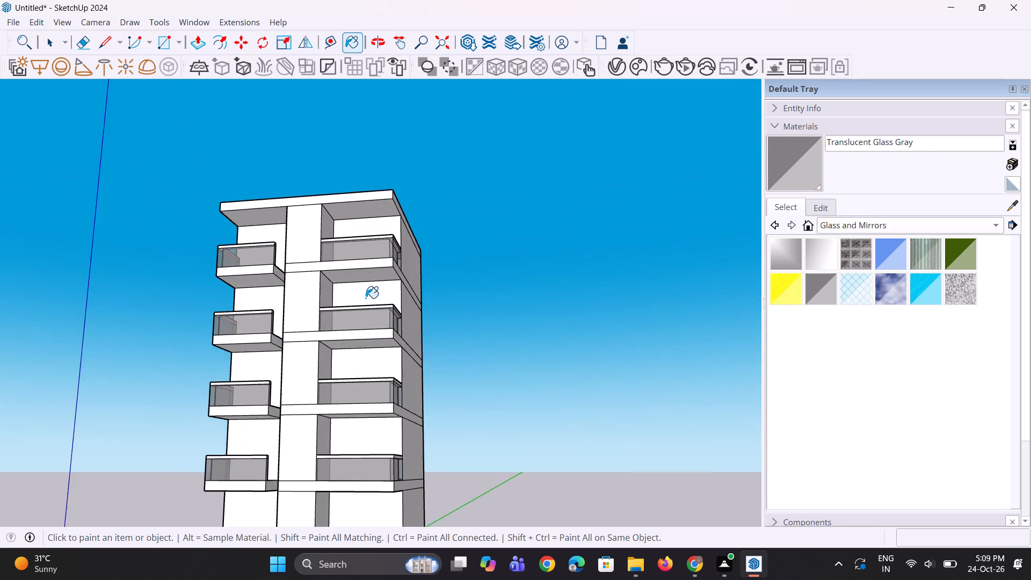
scroll(366, 298, up, 2)
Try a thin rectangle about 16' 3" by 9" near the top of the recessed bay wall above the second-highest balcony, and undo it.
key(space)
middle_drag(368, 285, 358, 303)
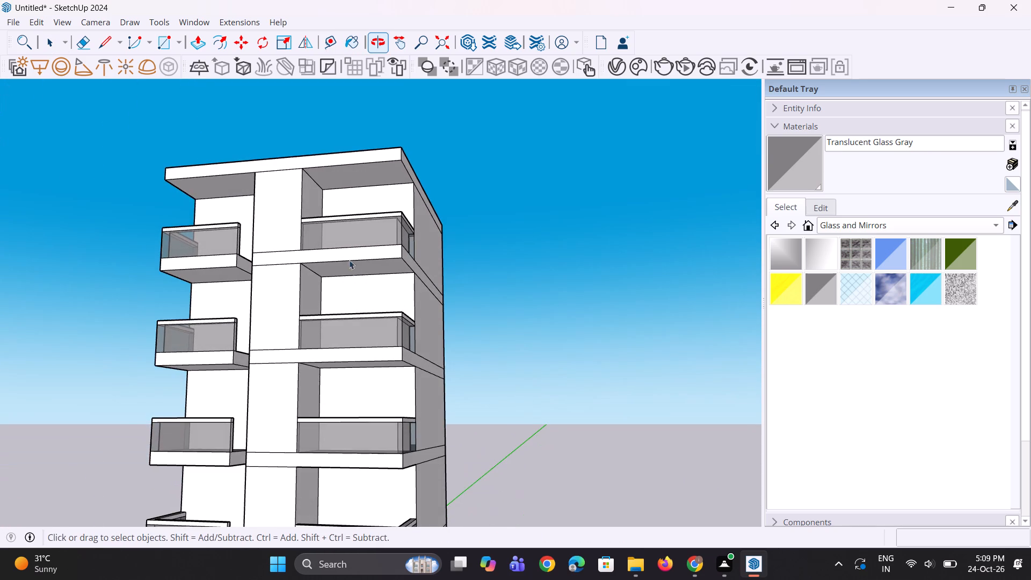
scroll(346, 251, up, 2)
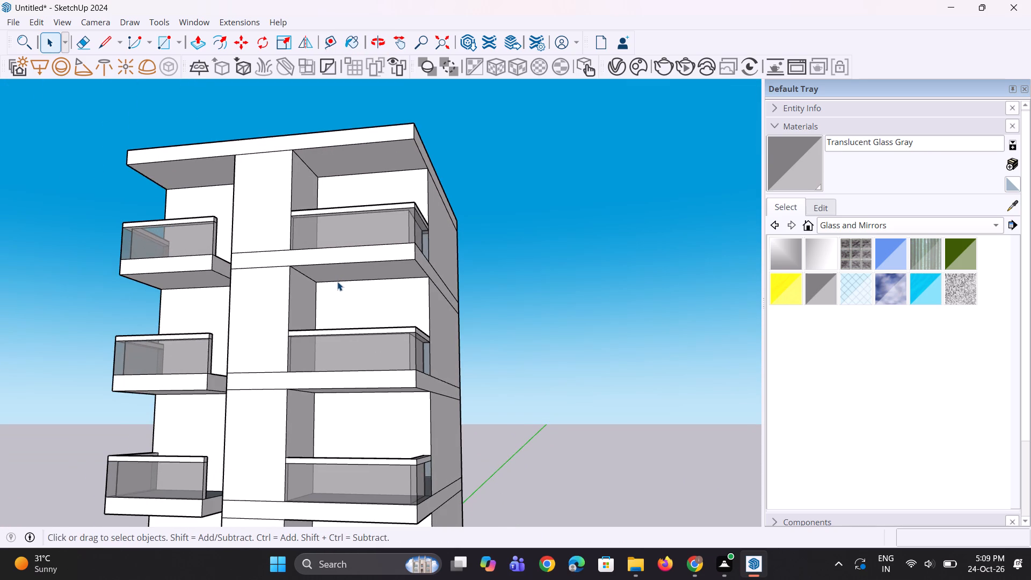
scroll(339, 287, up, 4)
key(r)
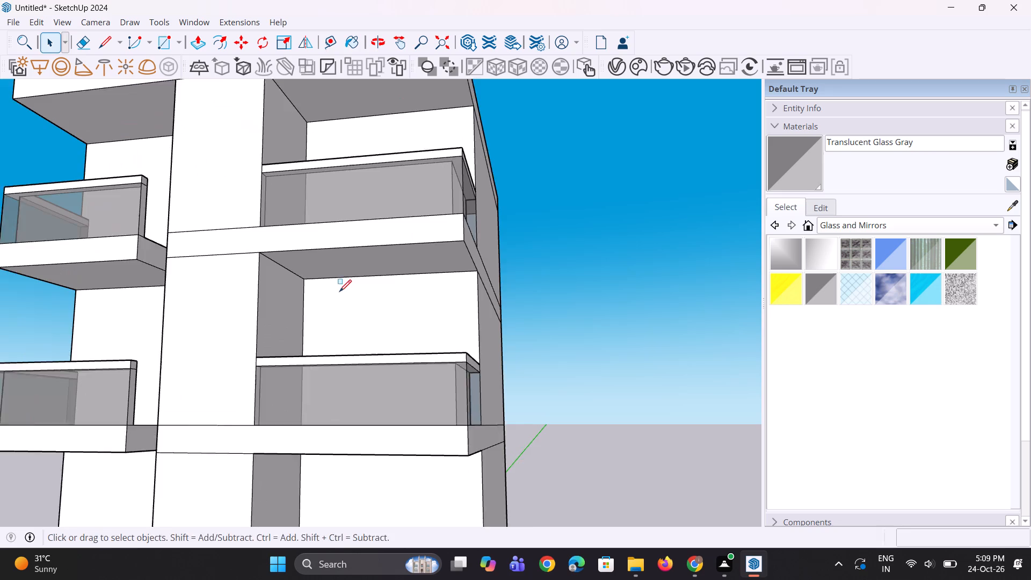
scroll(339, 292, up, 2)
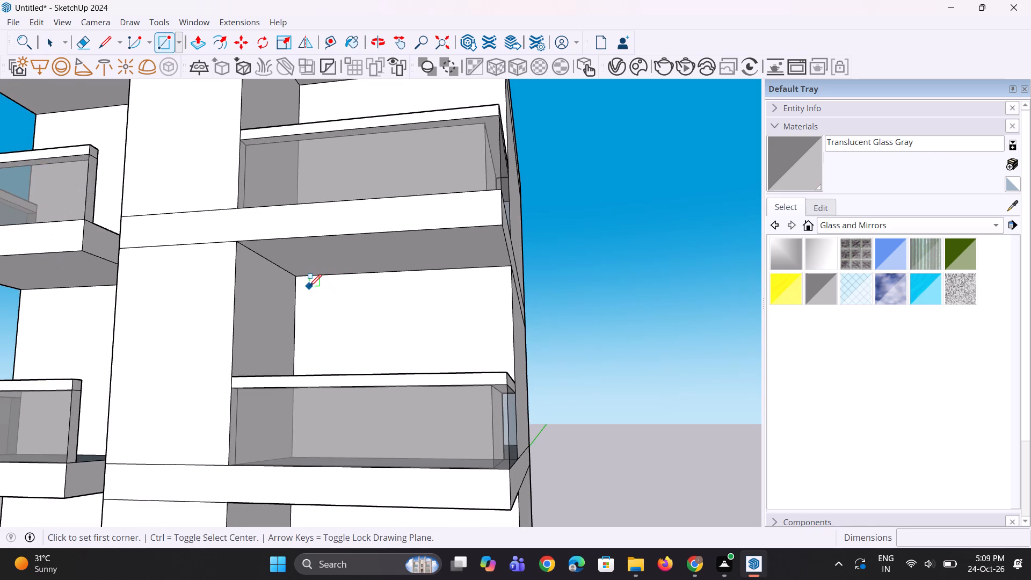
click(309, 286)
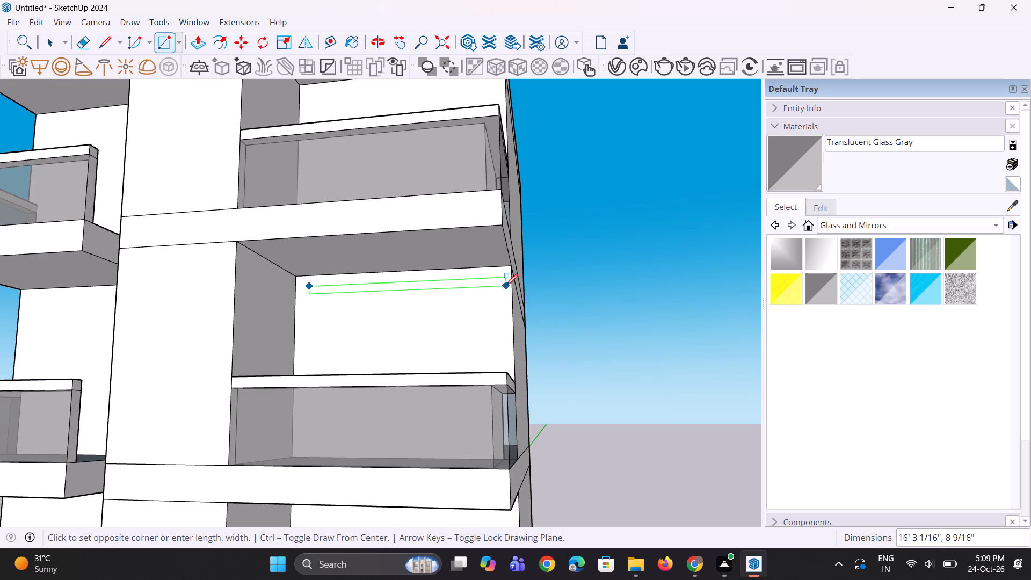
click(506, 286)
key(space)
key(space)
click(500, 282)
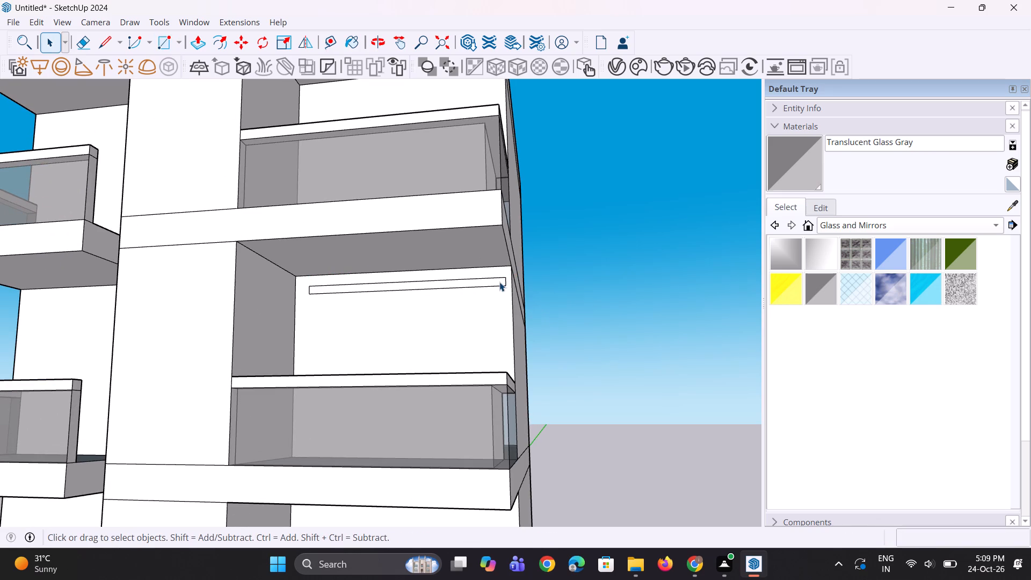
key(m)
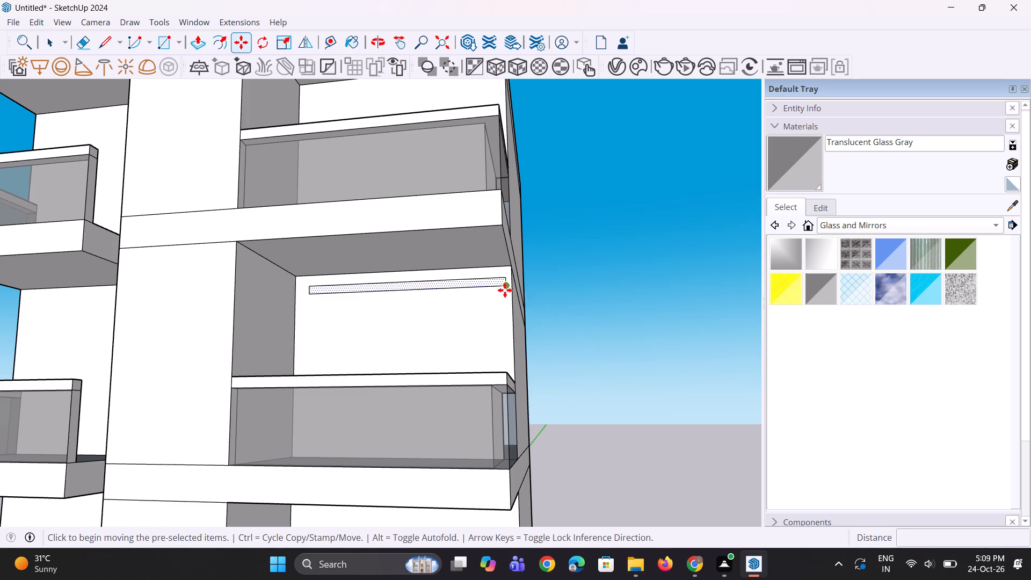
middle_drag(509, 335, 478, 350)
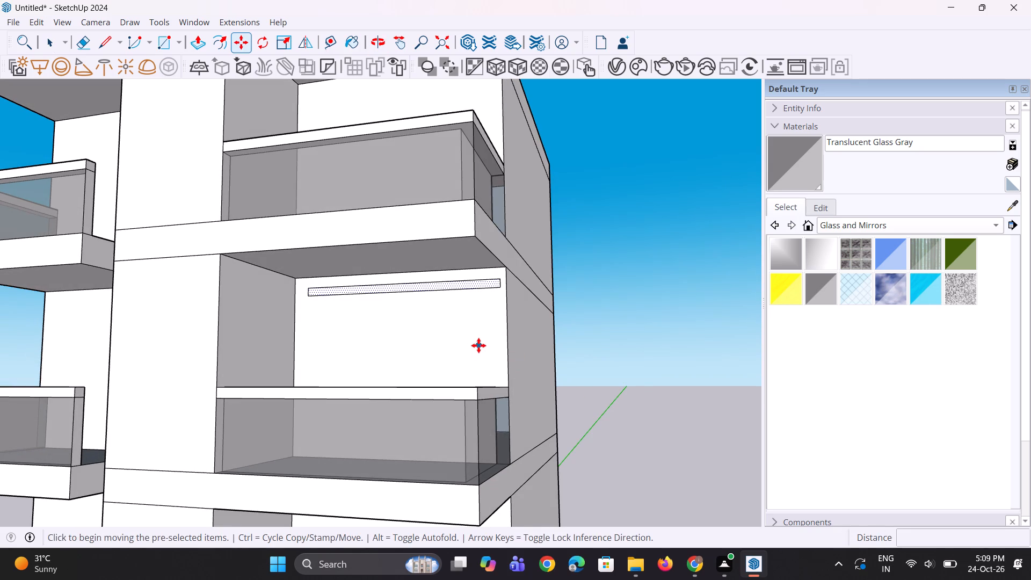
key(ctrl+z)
Draw a rectangle about 7' 10" by 10' 4" on the building's outer side wall, ending at the top corner balcony.
scroll(468, 338, down, 5)
middle_drag(462, 346, 453, 404)
key(space)
key(space)
scroll(453, 404, down, 5)
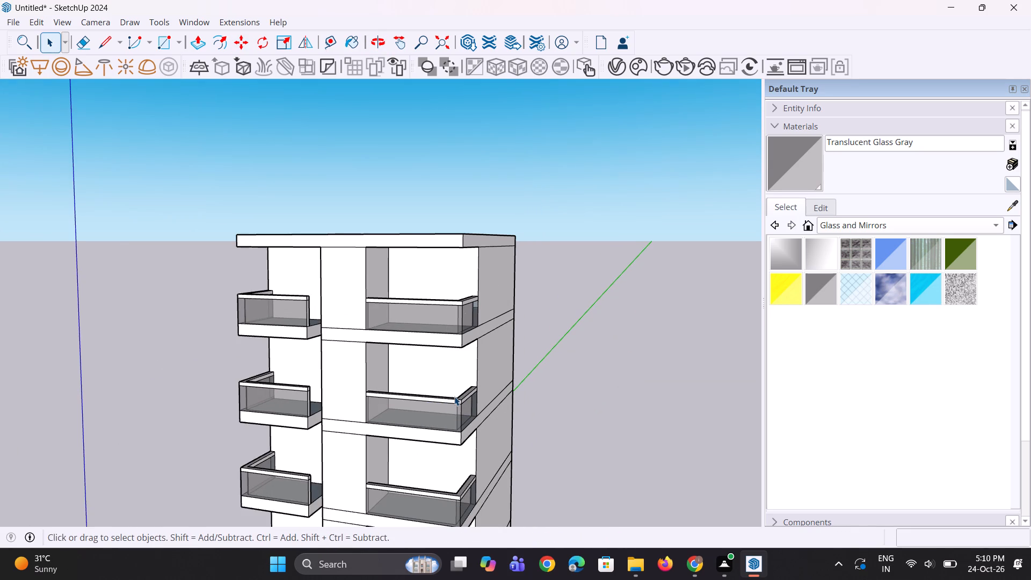
middle_drag(224, 334, 584, 239)
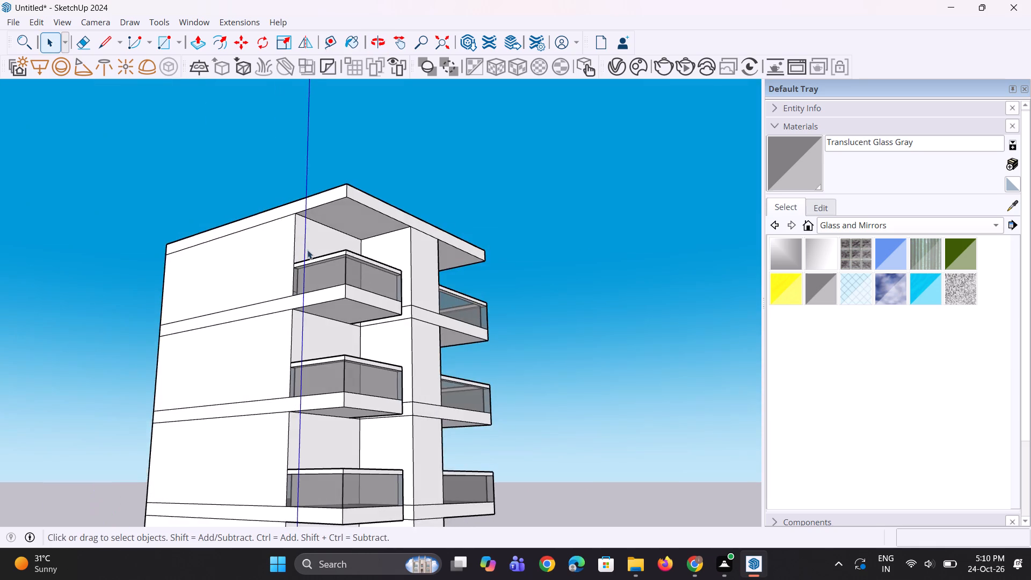
scroll(305, 250, down, 5)
middle_drag(277, 252, 248, 379)
scroll(288, 280, up, 5)
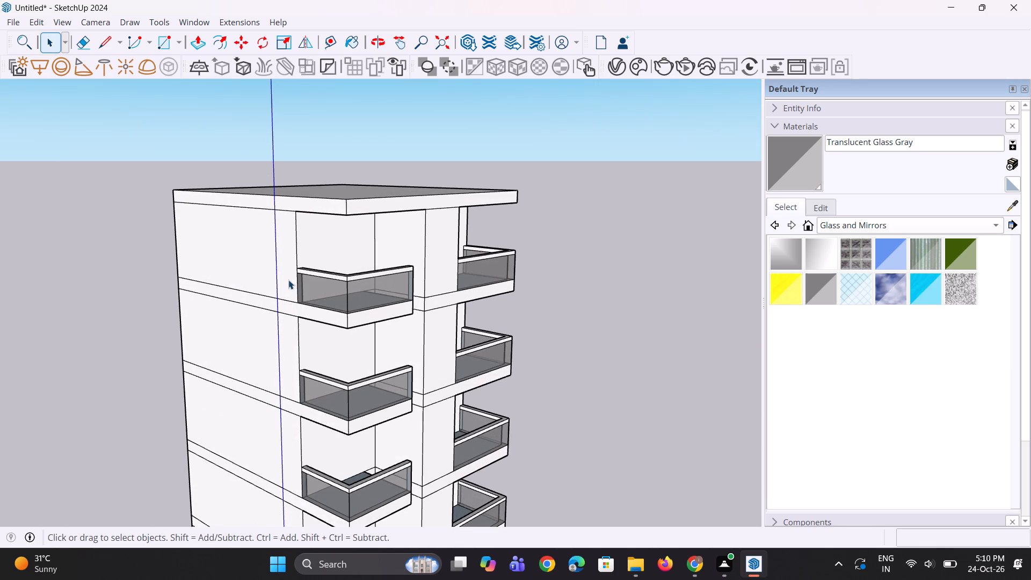
middle_drag(288, 280, 266, 284)
scroll(276, 262, up, 6)
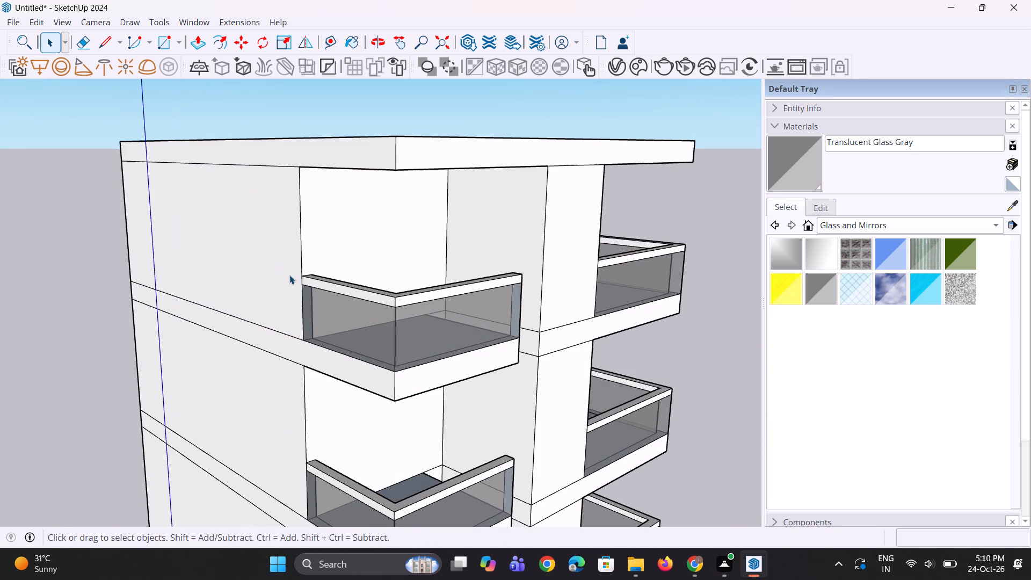
key(r)
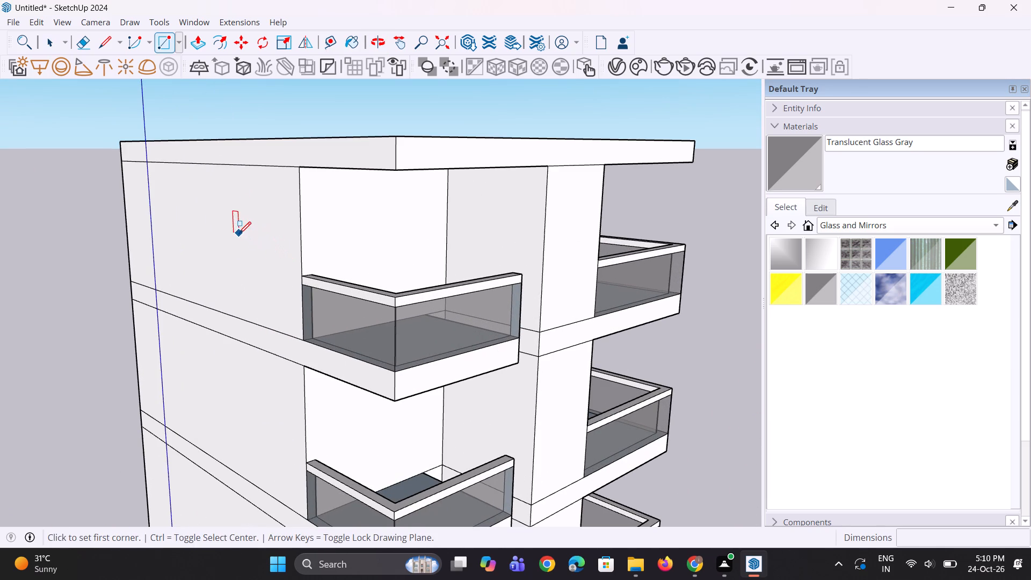
click(239, 234)
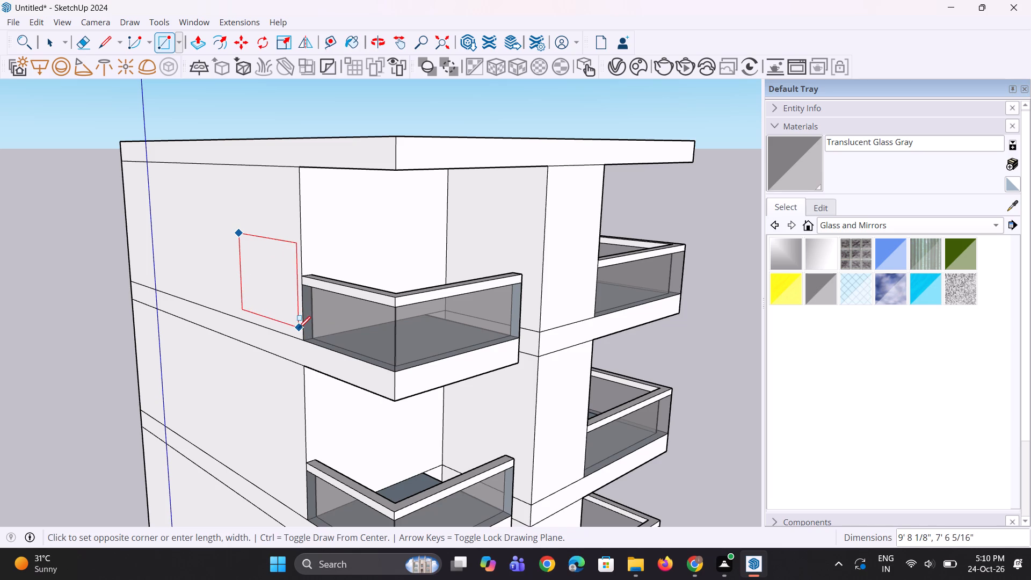
click(301, 333)
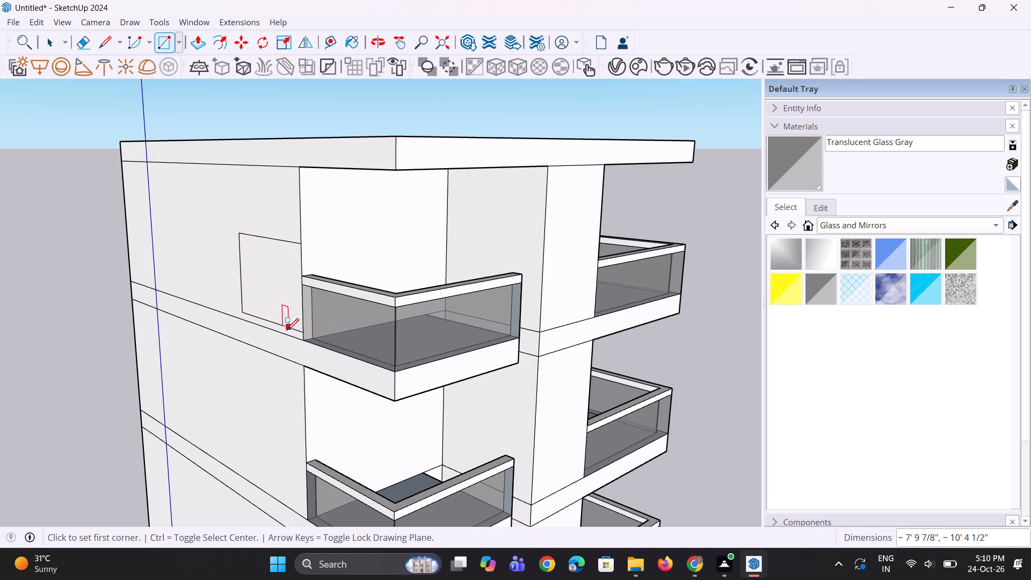
Extrude the new side-wall rectangle outward about 1' 3" to form a panel.
middle_drag(287, 330, 257, 325)
scroll(265, 319, up, 2)
key(p)
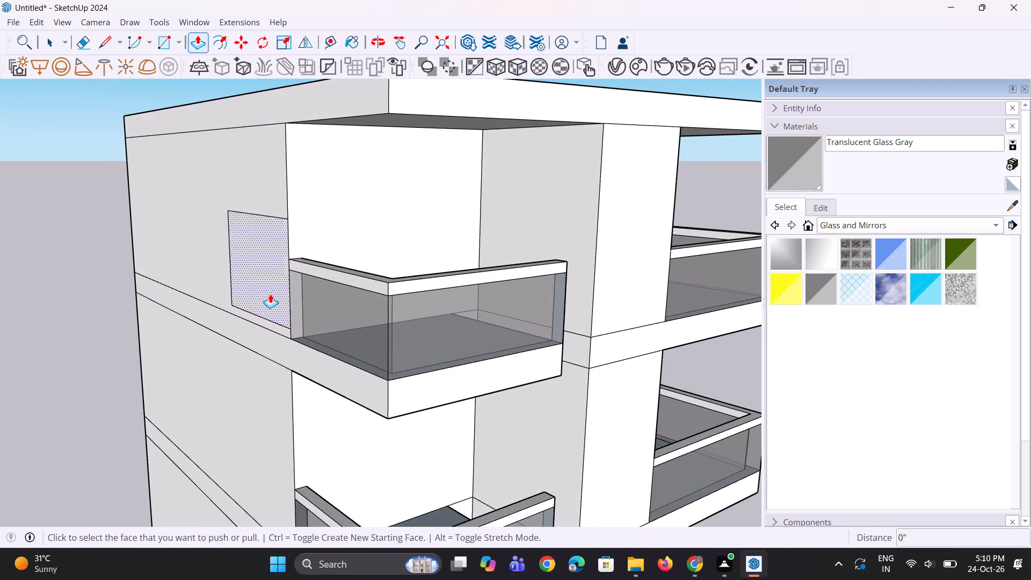
click(270, 294)
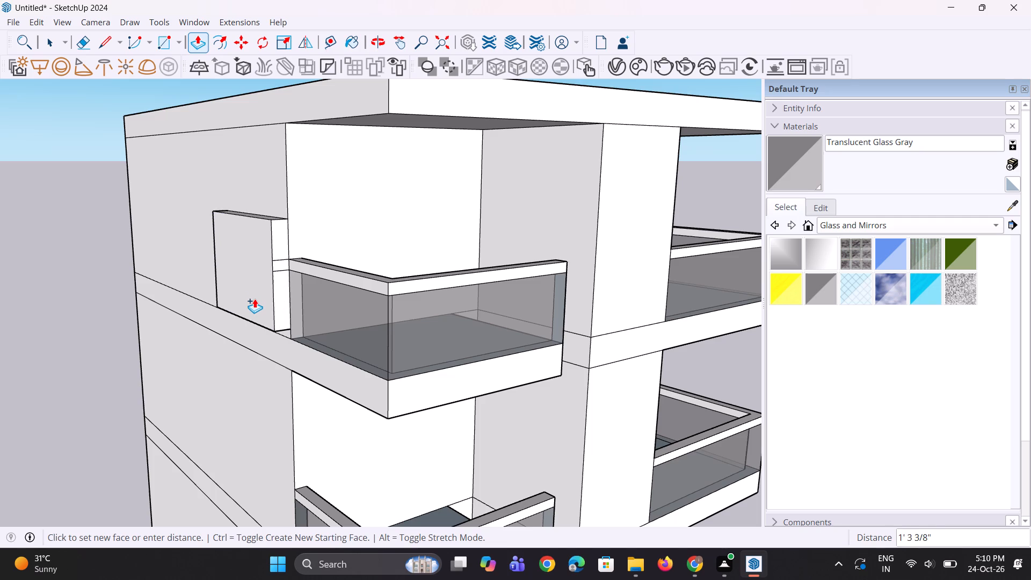
click(255, 299)
Erase the leftover parapet band edges across the panel's end face beside the balcony.
middle_drag(257, 336, 231, 332)
scroll(264, 308, up, 3)
key(e)
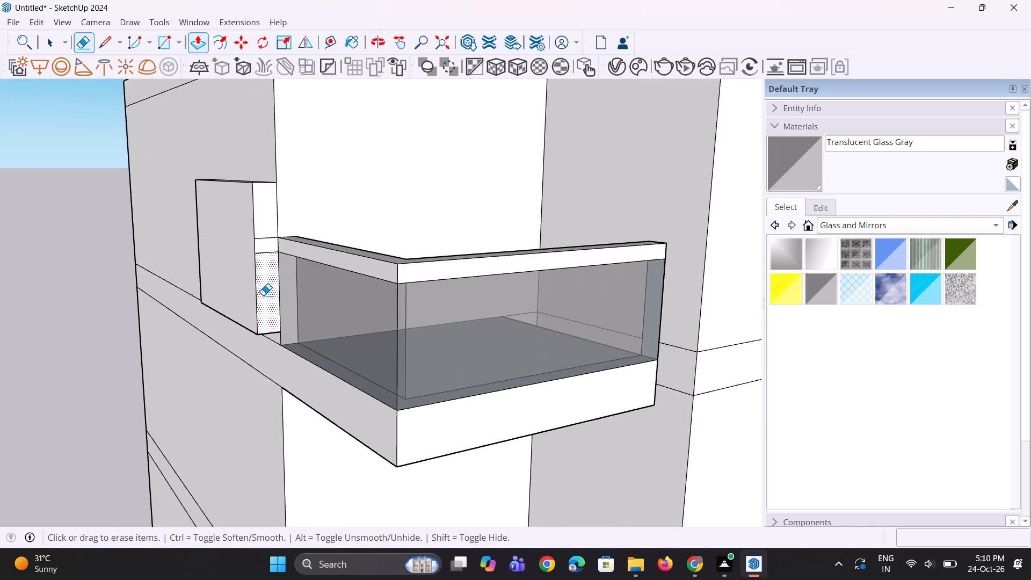
scroll(263, 295, up, 2)
key(e)
drag(264, 226, 264, 273)
Extend the panel's end face along the top balcony's side, flush with the balcony's front edge.
scroll(255, 293, down, 2)
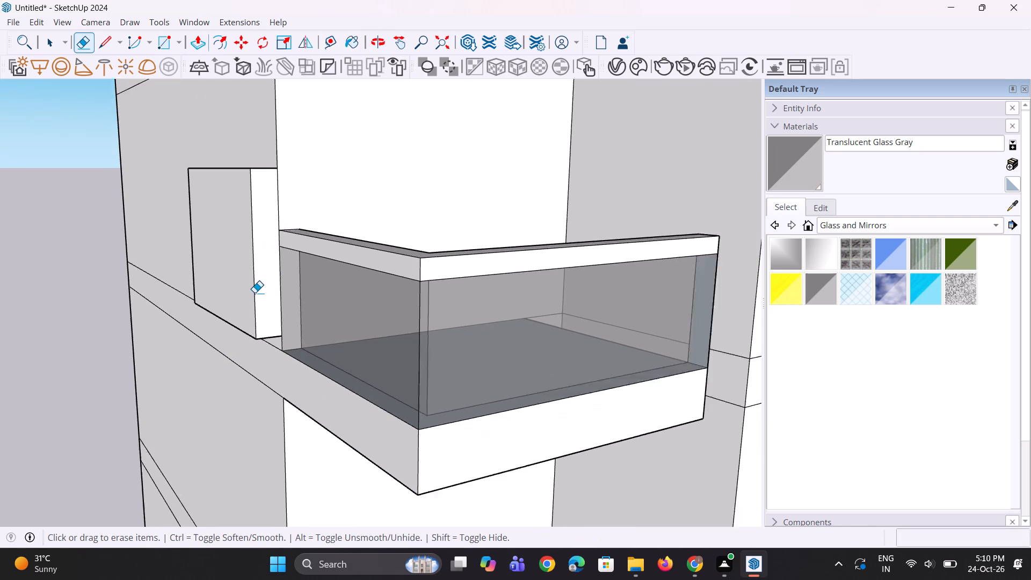
scroll(255, 293, down, 1)
key(p)
click(264, 251)
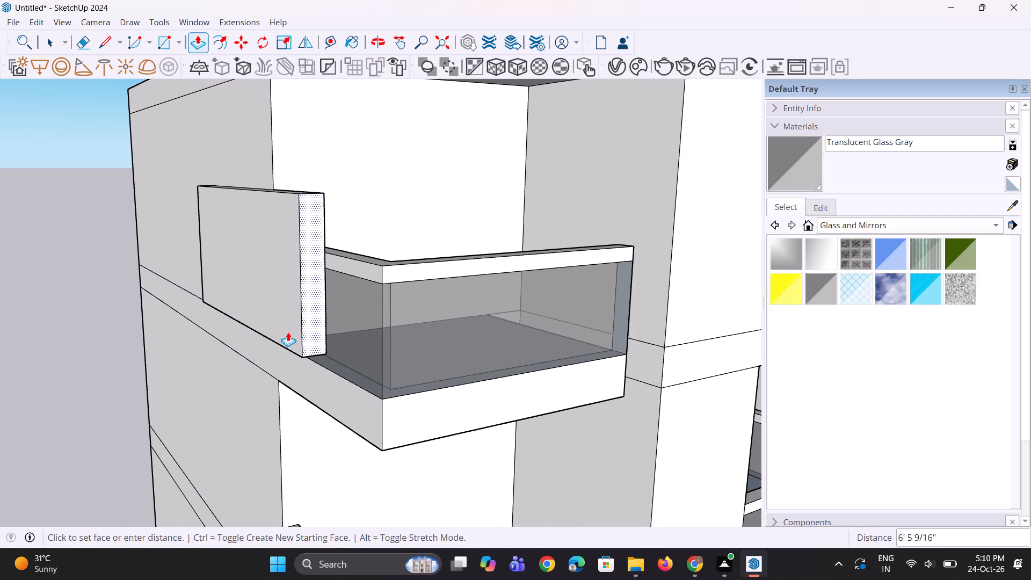
middle_drag(353, 328, 241, 269)
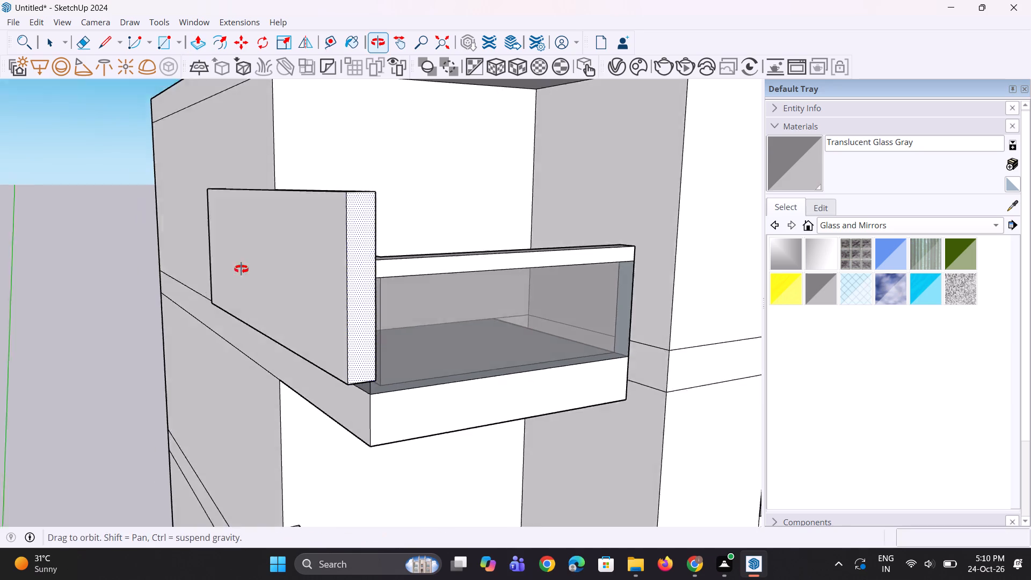
middle_drag(241, 269, 219, 251)
click(302, 355)
Extend the panel's bottom face down about 9", and a further 81', to the height of the lowest balcony's parapet.
middle_drag(247, 348, 450, 252)
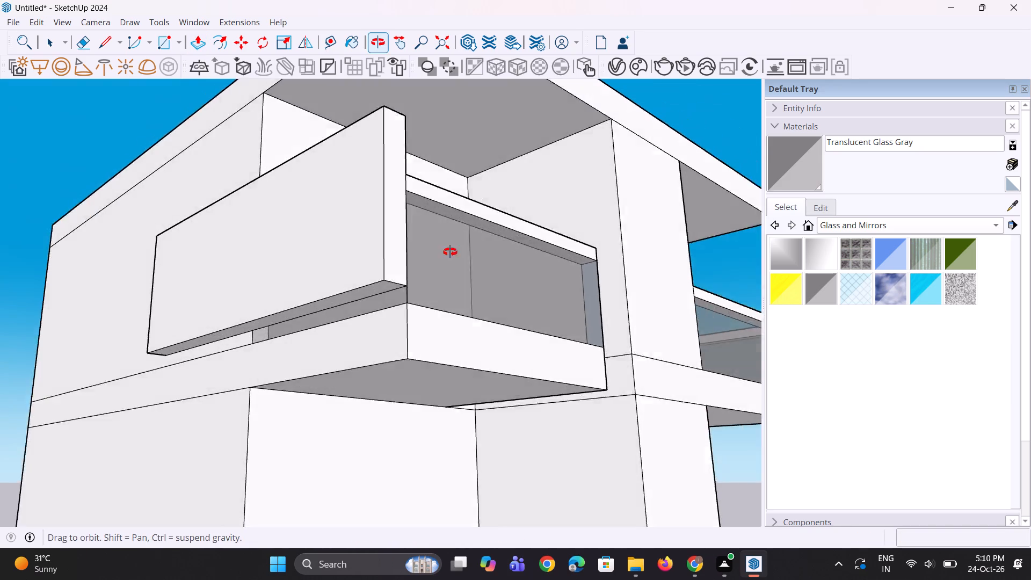
middle_drag(450, 252, 450, 226)
click(314, 289)
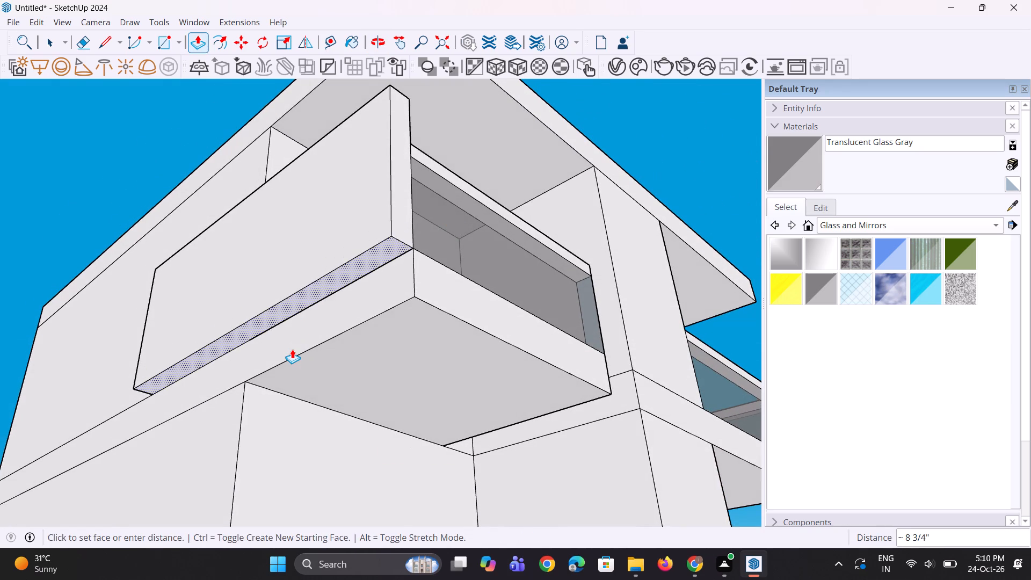
scroll(292, 349, down, 6)
click(285, 383)
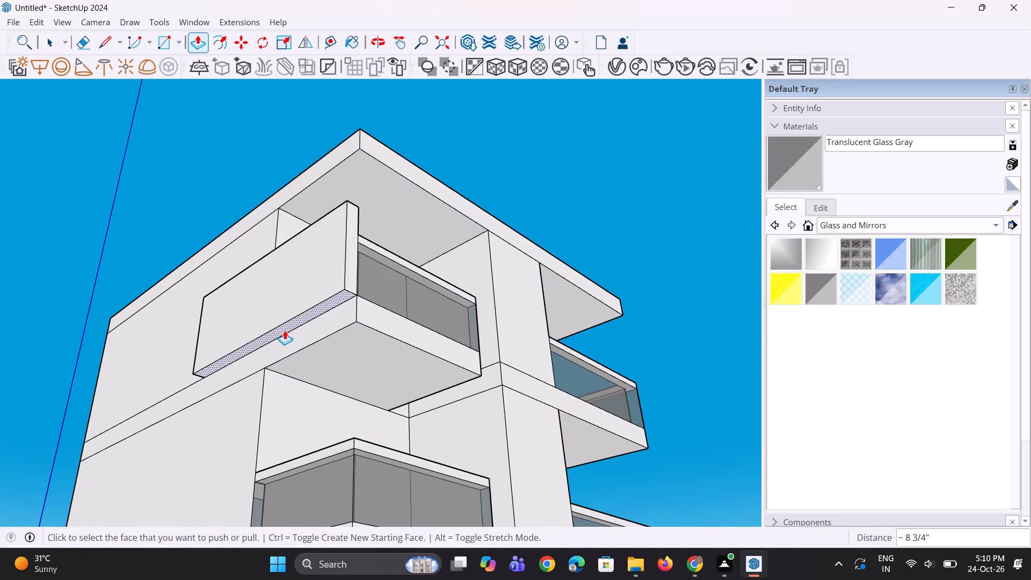
click(285, 330)
scroll(293, 363, down, 17)
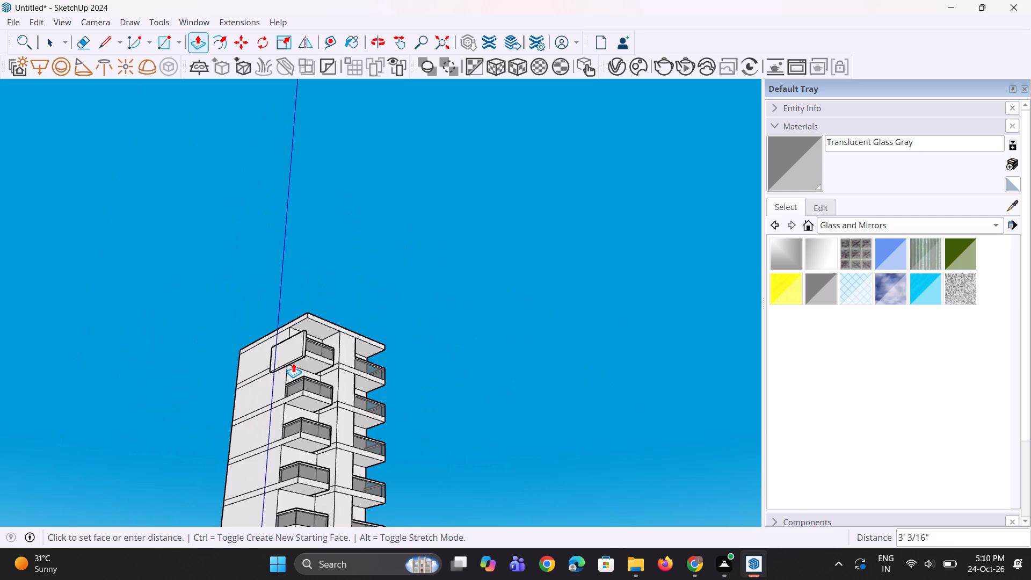
scroll(285, 425, down, 11)
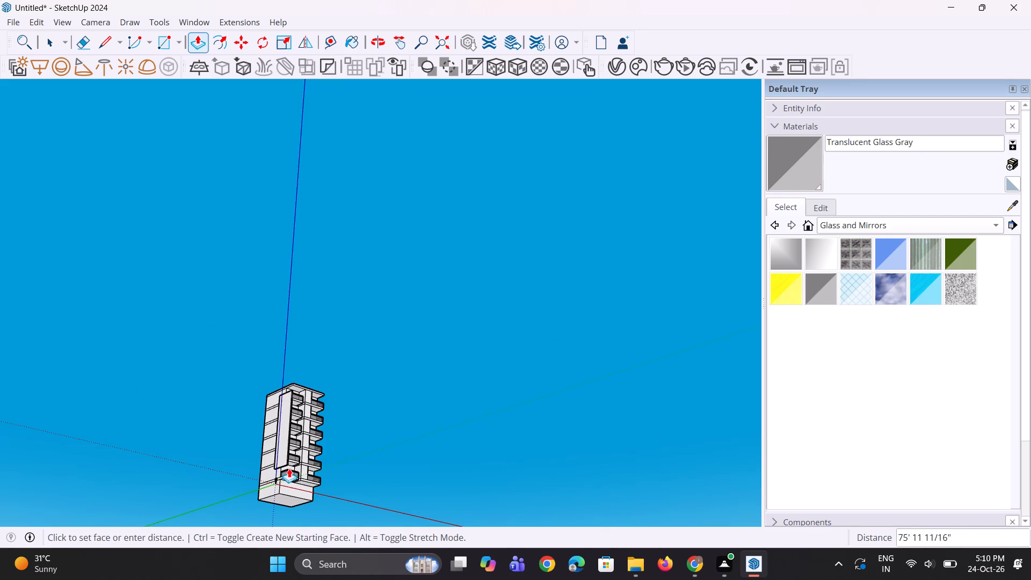
click(296, 473)
Lower the tall panel's bottom face a further 5' 9" and 2' 4" to the underside of the lowest balcony slab.
middle_drag(294, 434, 285, 431)
scroll(279, 468, up, 5)
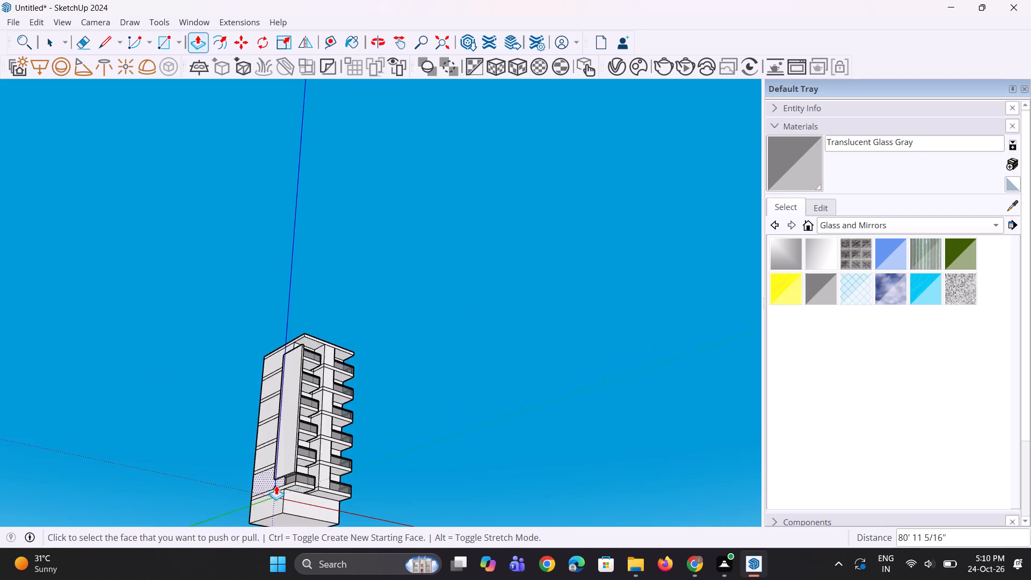
scroll(276, 485, up, 15)
middle_drag(295, 467, 288, 447)
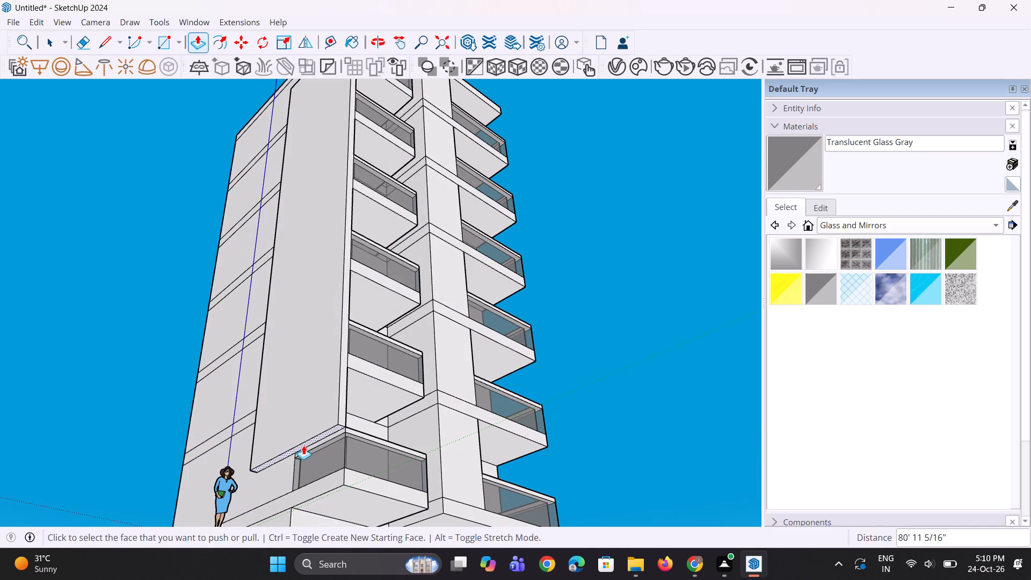
click(304, 445)
click(344, 491)
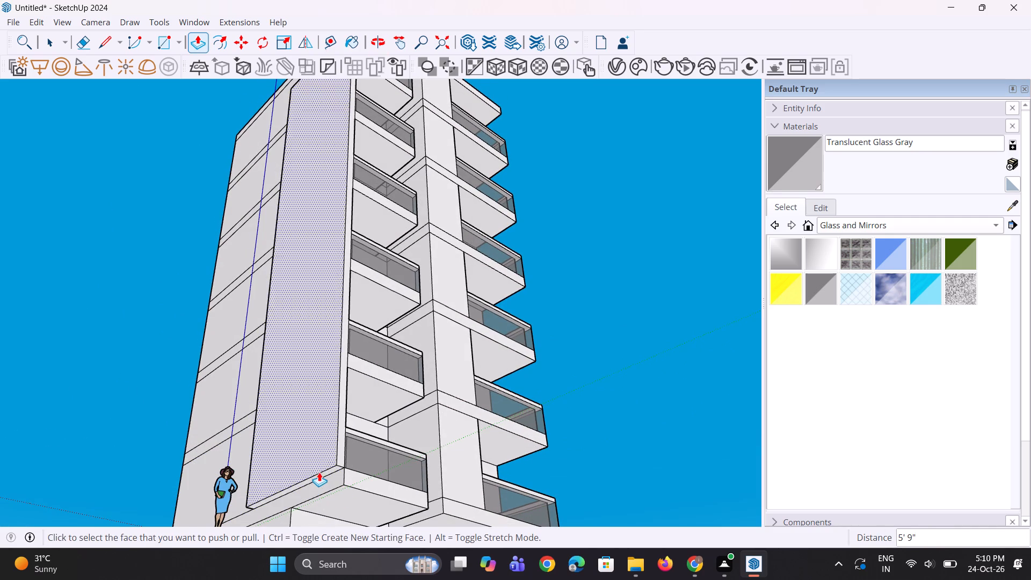
click(323, 474)
click(360, 491)
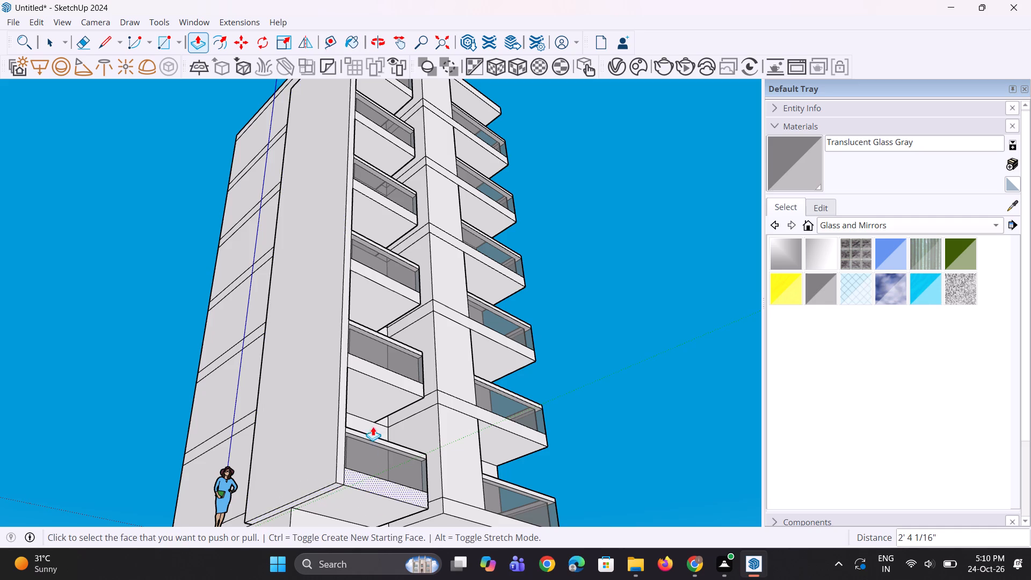
Thicken the tall side panel by pulling its outer face outward about 10".
scroll(355, 364, down, 5)
middle_drag(410, 318, 184, 520)
middle_drag(327, 316, 207, 396)
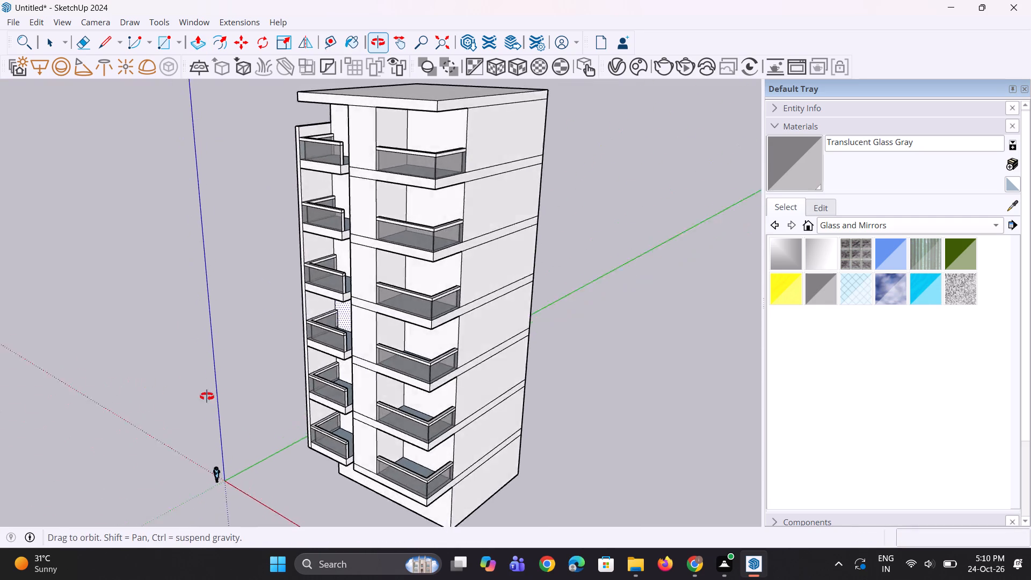
middle_drag(207, 396, 304, 396)
scroll(304, 396, down, 6)
scroll(272, 338, up, 2)
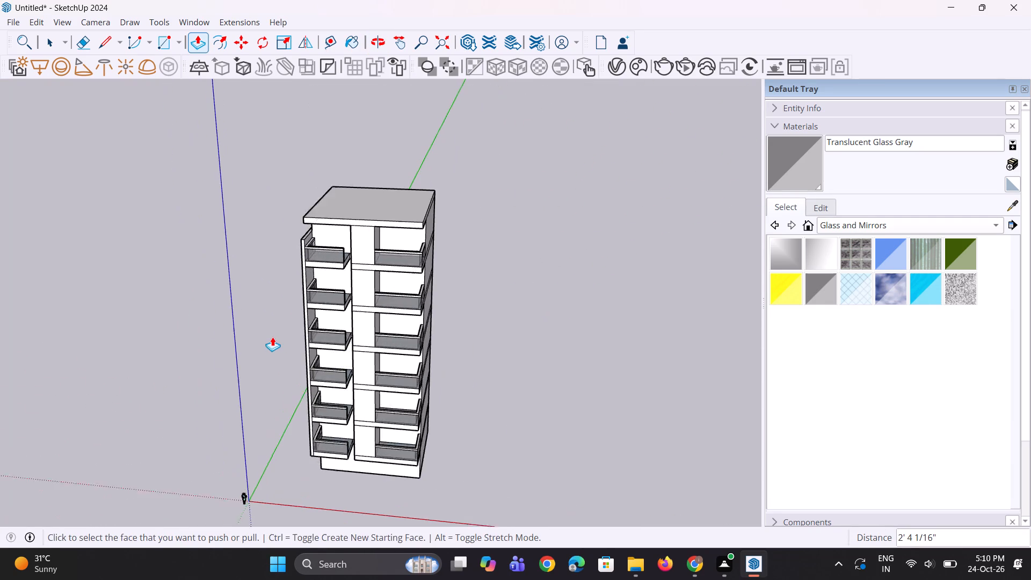
scroll(272, 337, up, 10)
middle_drag(331, 426, 401, 384)
scroll(335, 378, up, 2)
middle_drag(335, 378, 398, 367)
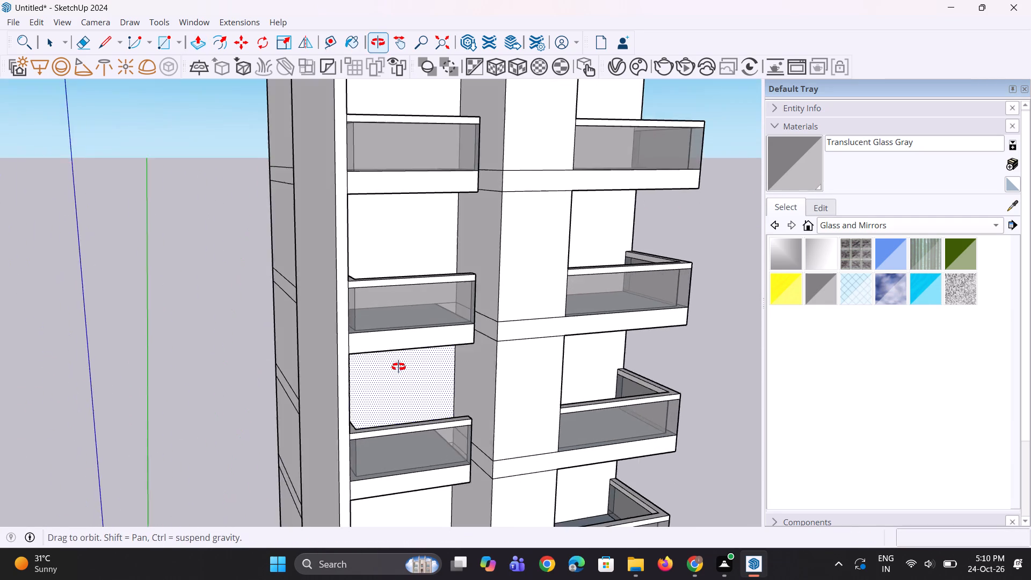
middle_drag(398, 367, 410, 364)
click(323, 354)
click(317, 357)
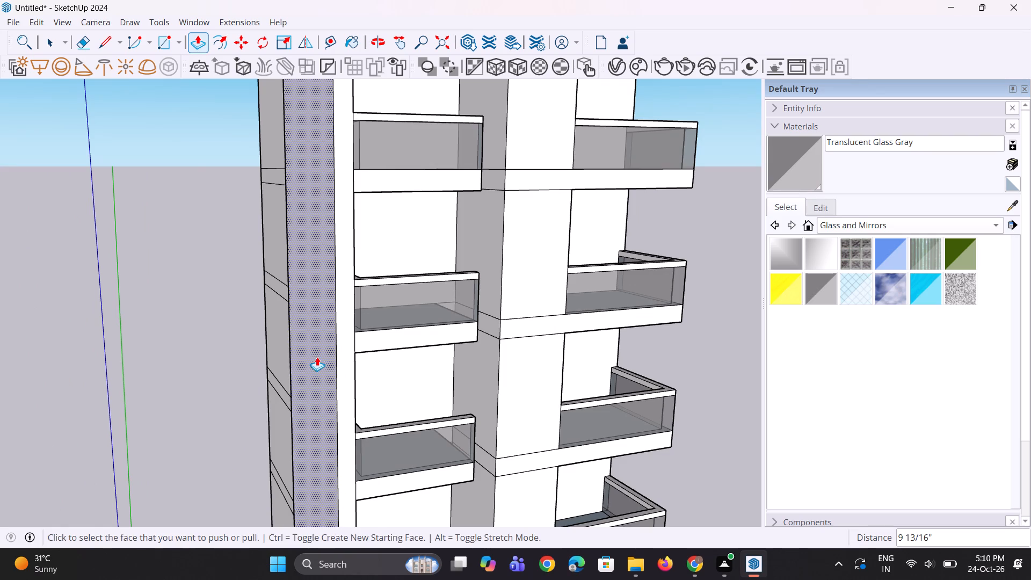
scroll(296, 362, down, 12)
middle_drag(476, 291, 304, 216)
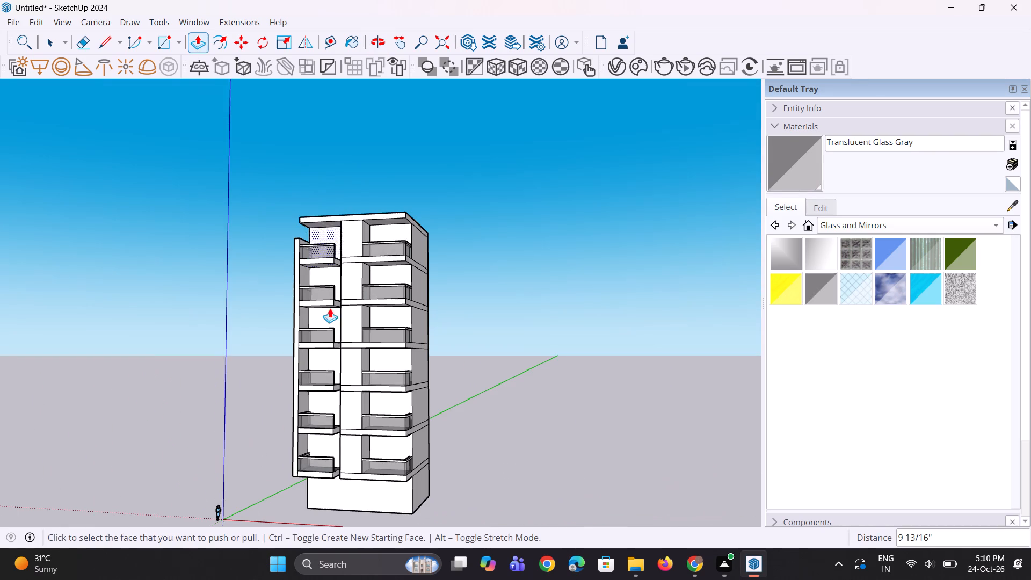
Copy the back wall face of the top-floor balcony bay about 40' 5" sideways, clear of the building.
scroll(352, 351, down, 5)
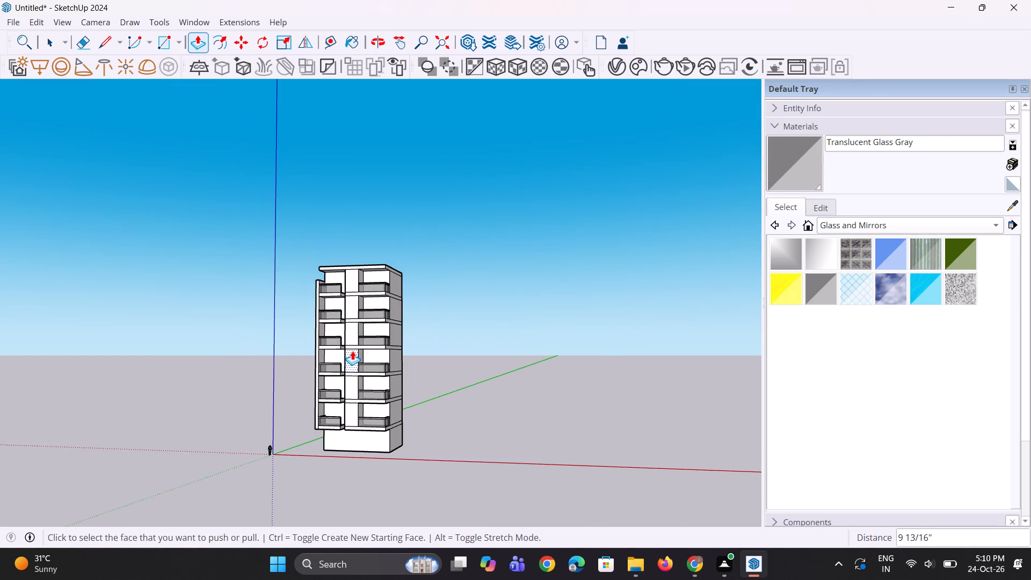
scroll(355, 332, up, 2)
scroll(379, 267, up, 3)
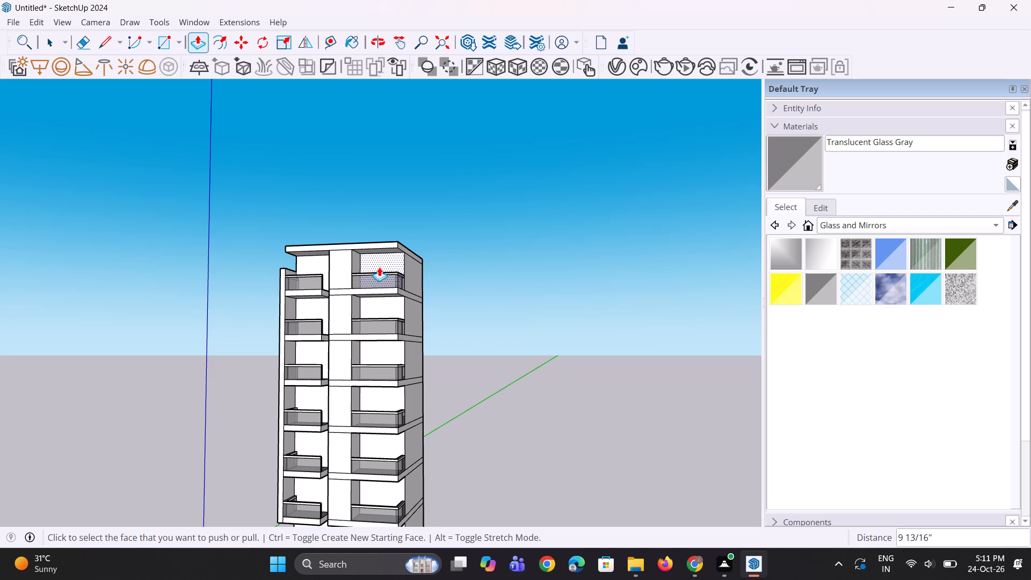
middle_drag(380, 296, 378, 367)
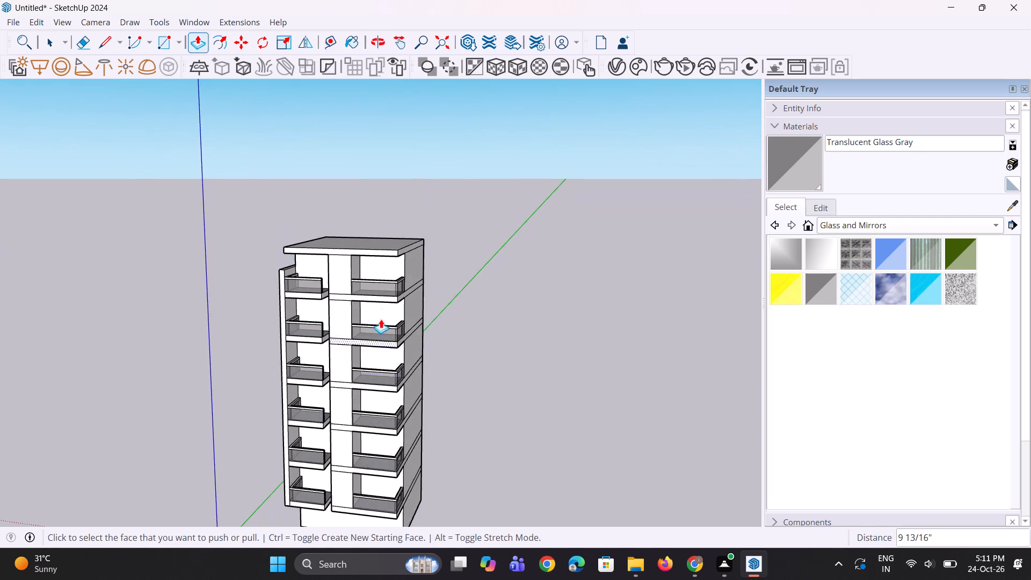
scroll(381, 253, up, 6)
key(space)
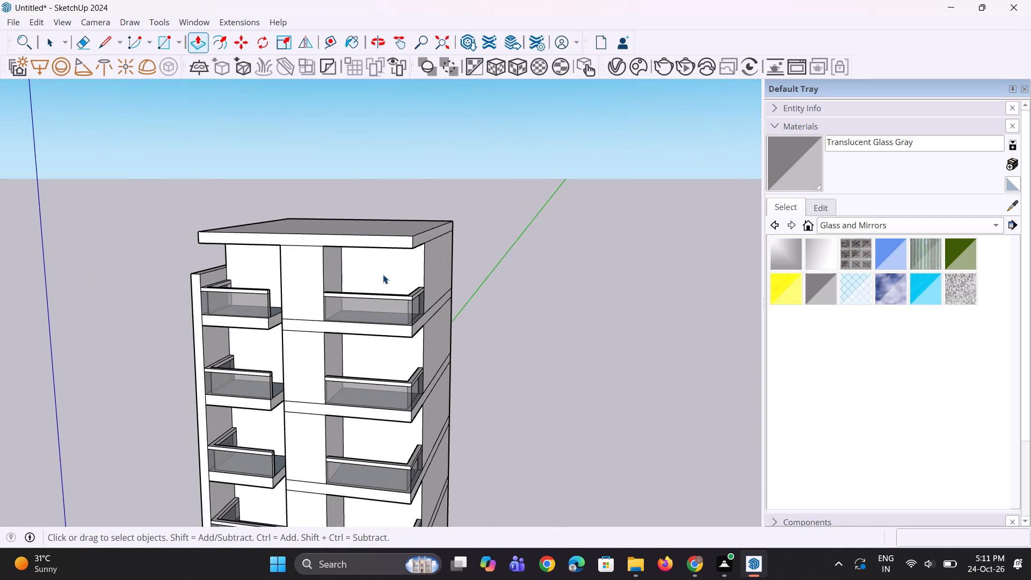
click(383, 274)
key(m)
click(383, 274)
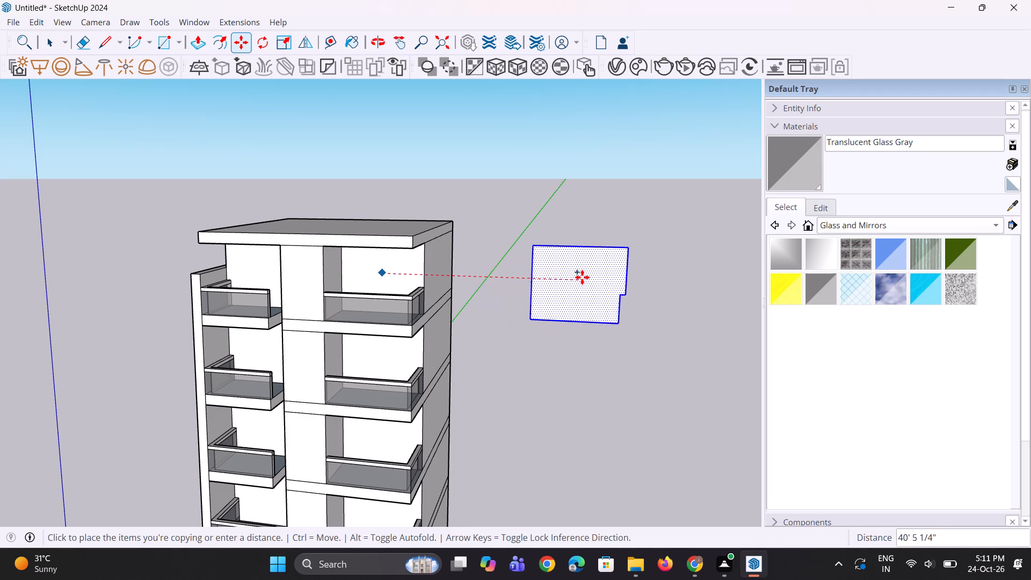
click(582, 277)
key(space)
key(space)
scroll(618, 287, up, 5)
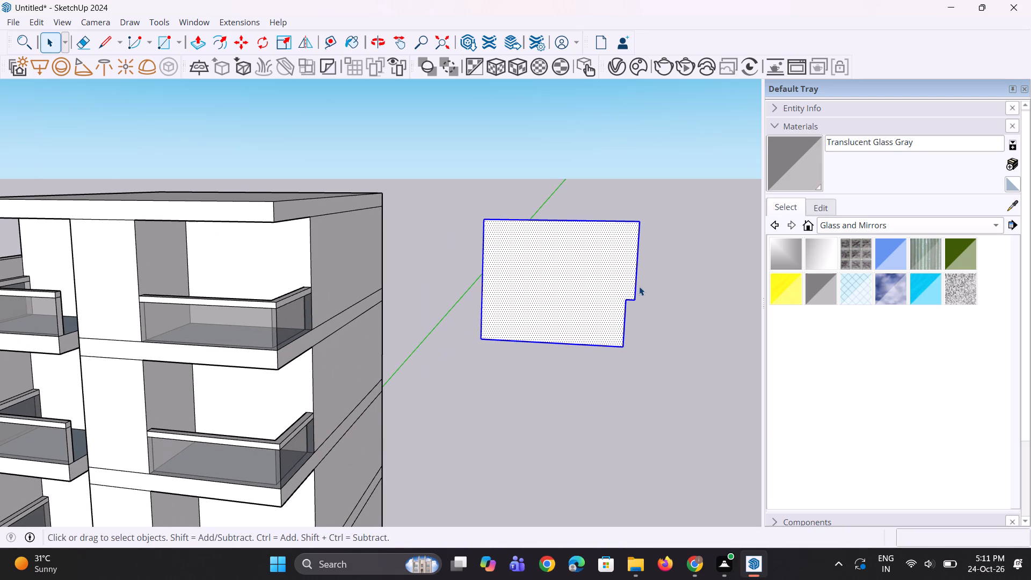
scroll(672, 285, up, 1)
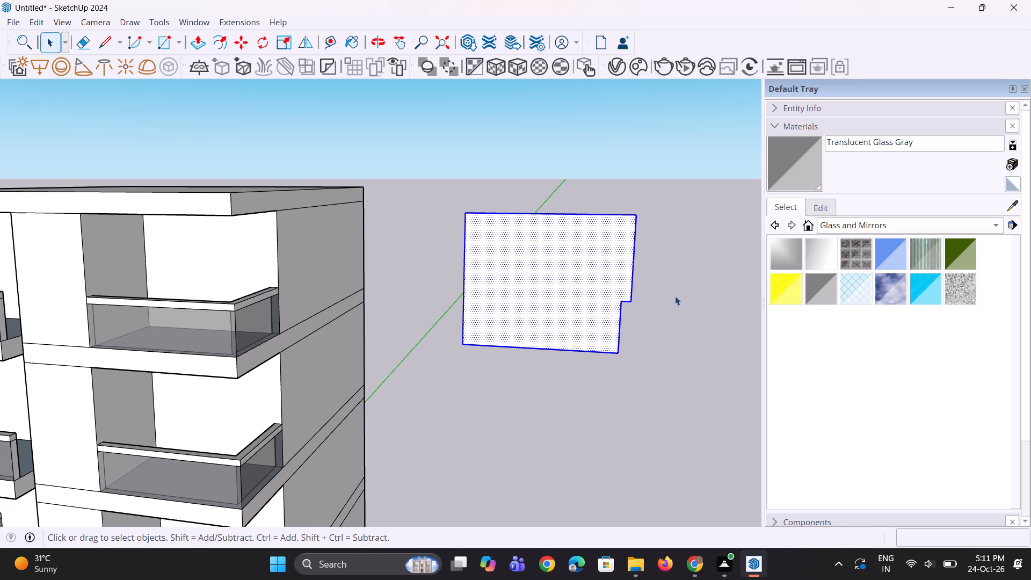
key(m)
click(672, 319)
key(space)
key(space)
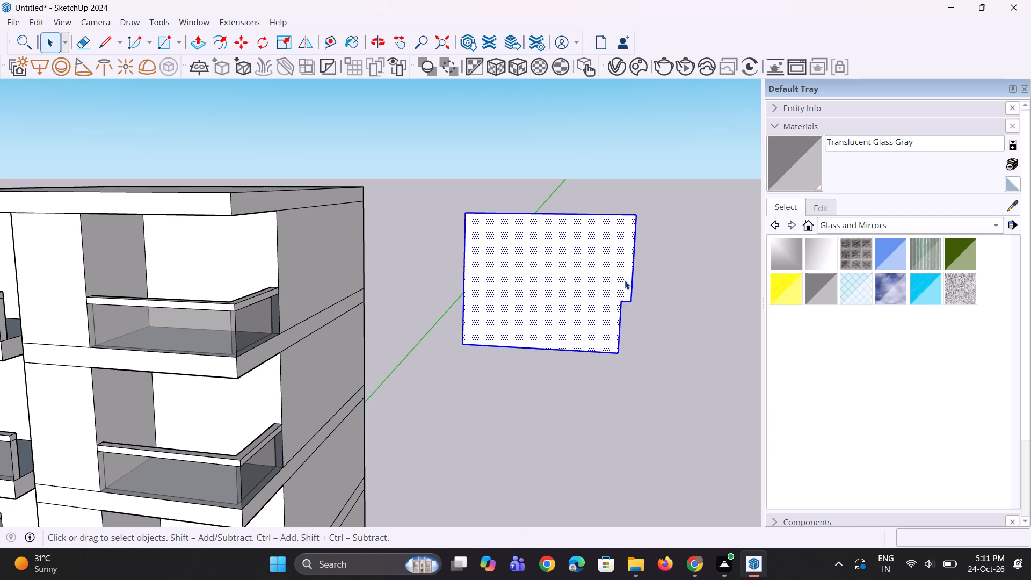
Move the copied face's protruding side edge 1' inward, removing the notch to leave a plain rectangle.
click(631, 287)
scroll(631, 296, up, 2)
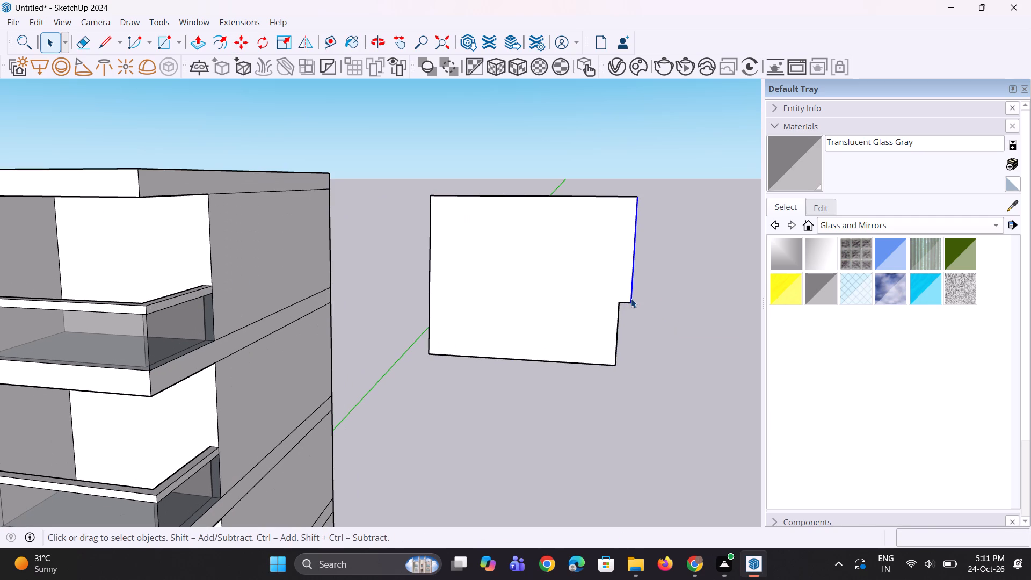
key(m)
click(631, 306)
click(623, 305)
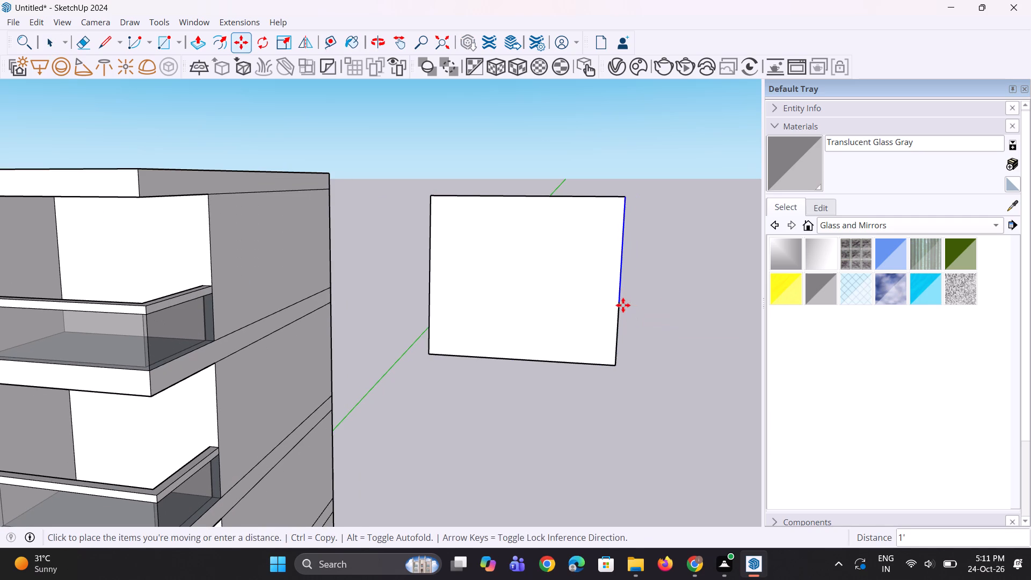
key(space)
key(space)
click(627, 350)
Extrude the detached rectangular face 3".
scroll(335, 404, down, 9)
middle_drag(409, 484, 486, 367)
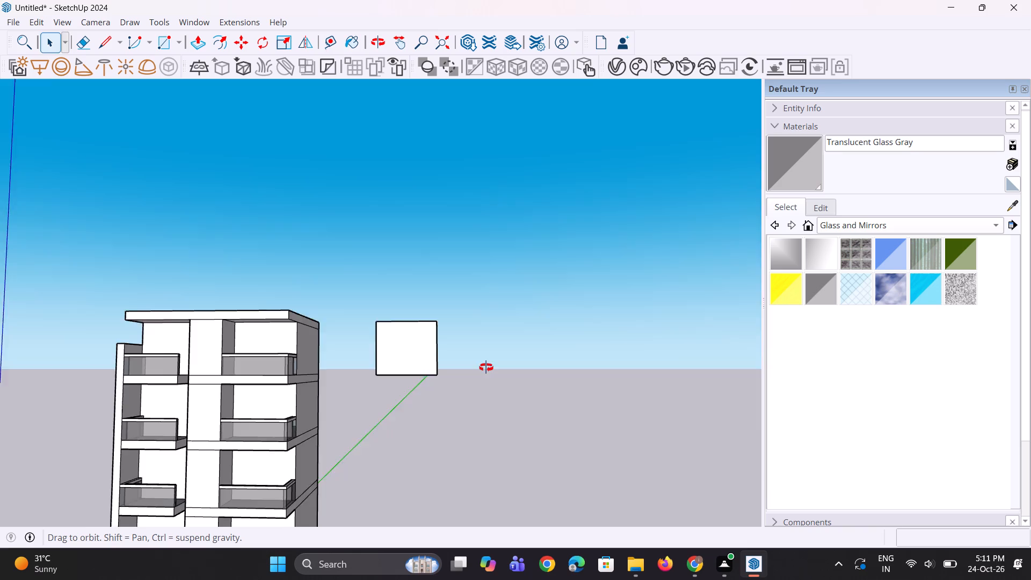
middle_drag(486, 367, 491, 421)
scroll(299, 233, down, 5)
middle_drag(66, 341, 96, 381)
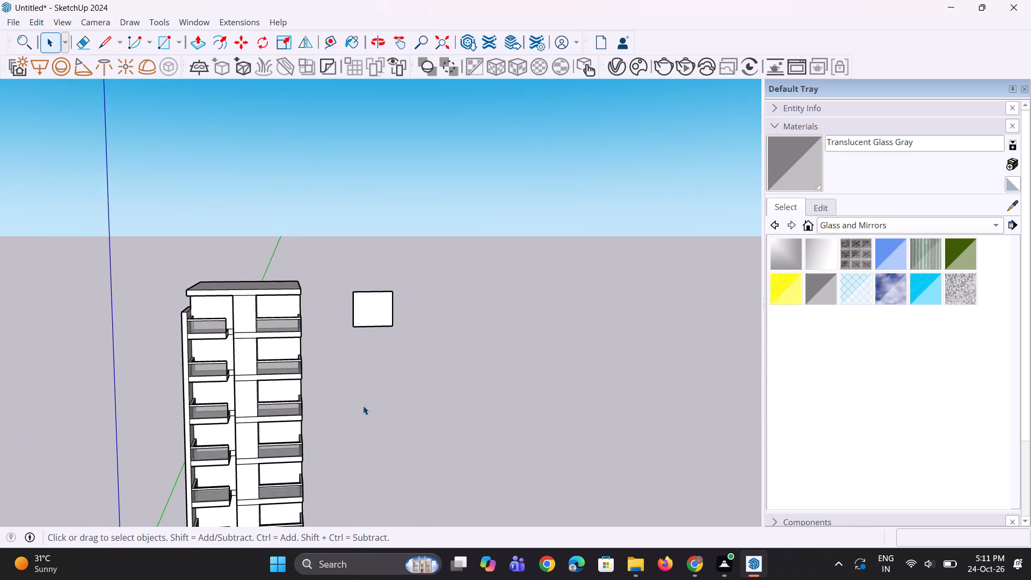
scroll(363, 405, up, 4)
scroll(369, 267, up, 2)
click(373, 275)
key(p)
click(381, 280)
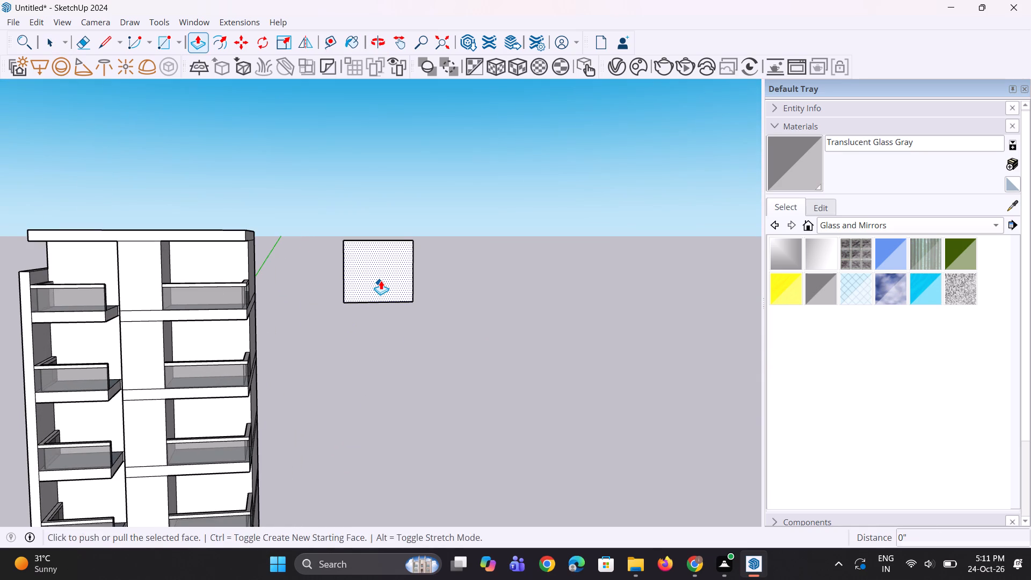
text(3")
key(Return)
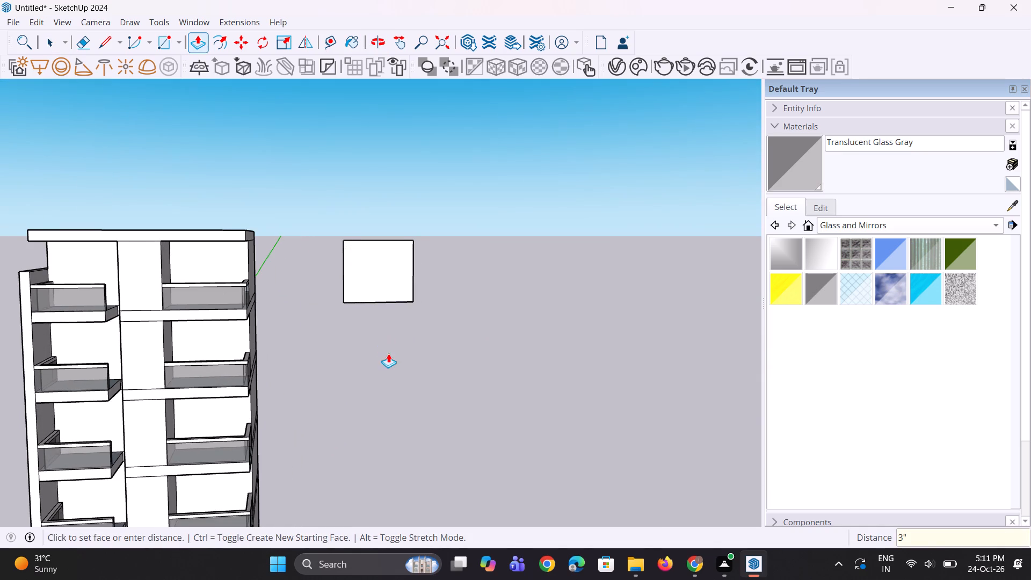
middle_drag(387, 354, 360, 359)
key(space)
click(367, 362)
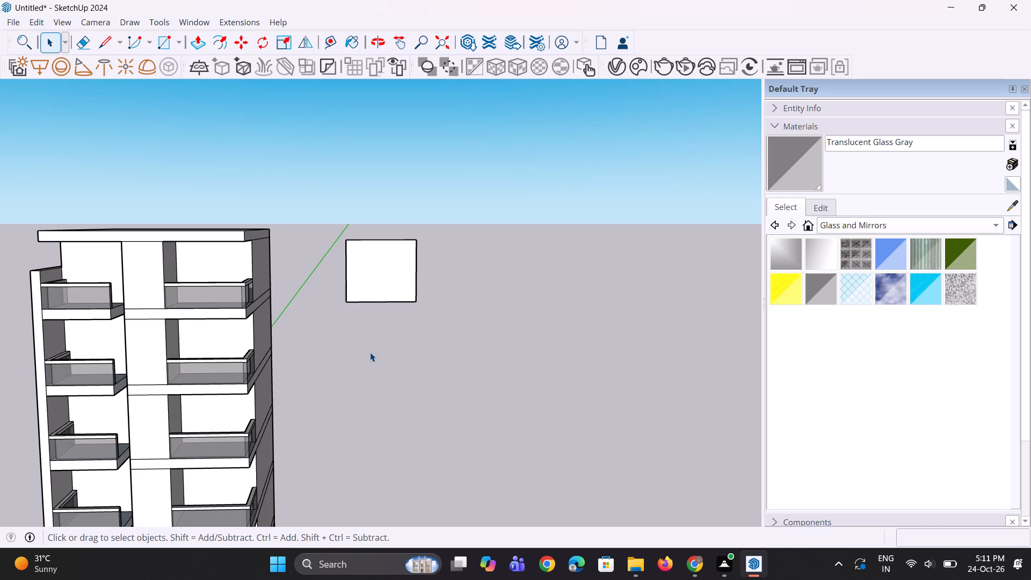
Offset the detached panel's front outline inward about 12" to form a border frame.
scroll(370, 352, up, 2)
click(365, 246)
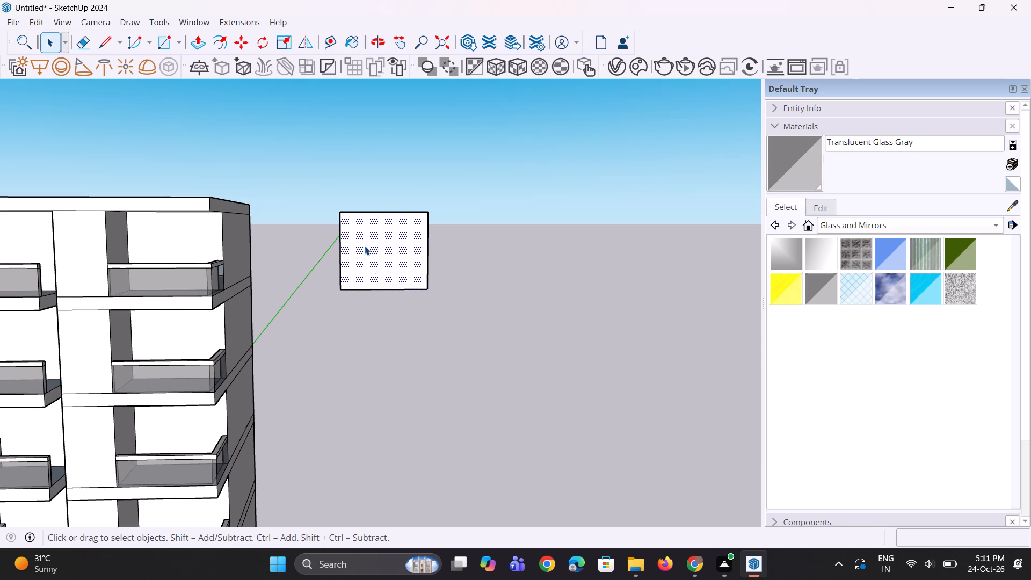
key(f)
click(351, 250)
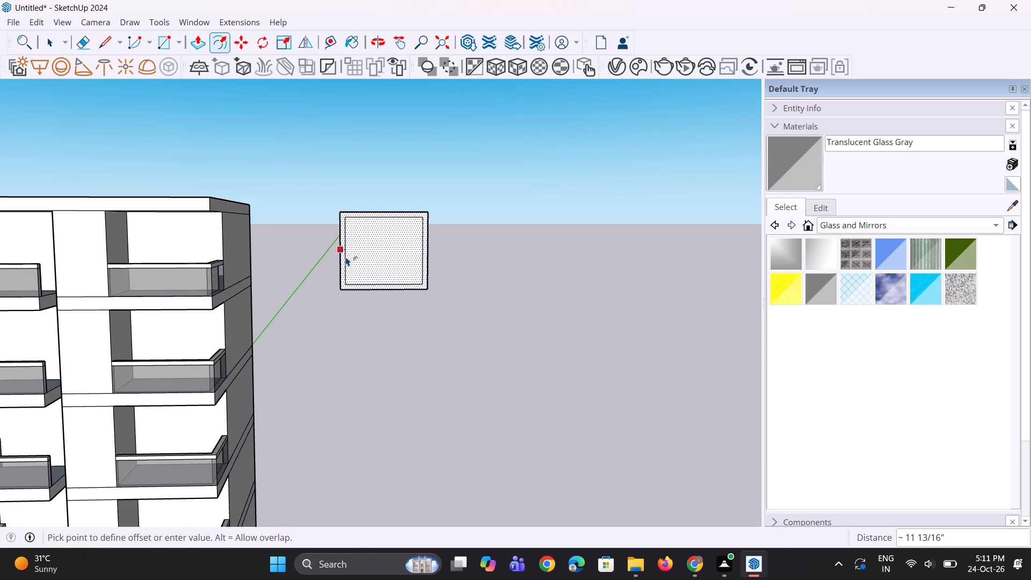
click(346, 257)
key(space)
click(384, 350)
key(space)
scroll(381, 273, up, 3)
scroll(381, 340, down, 5)
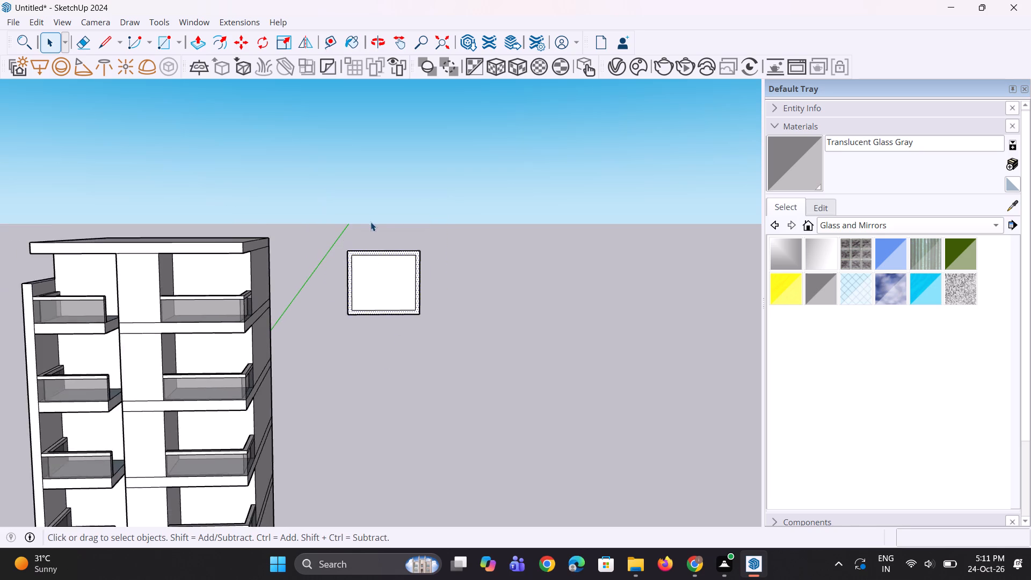
Draw short lines from the inner rectangle's upper and lower left corners to the panel's outer edge, separating the side strip.
scroll(371, 221, up, 10)
key(l)
scroll(338, 282, up, 3)
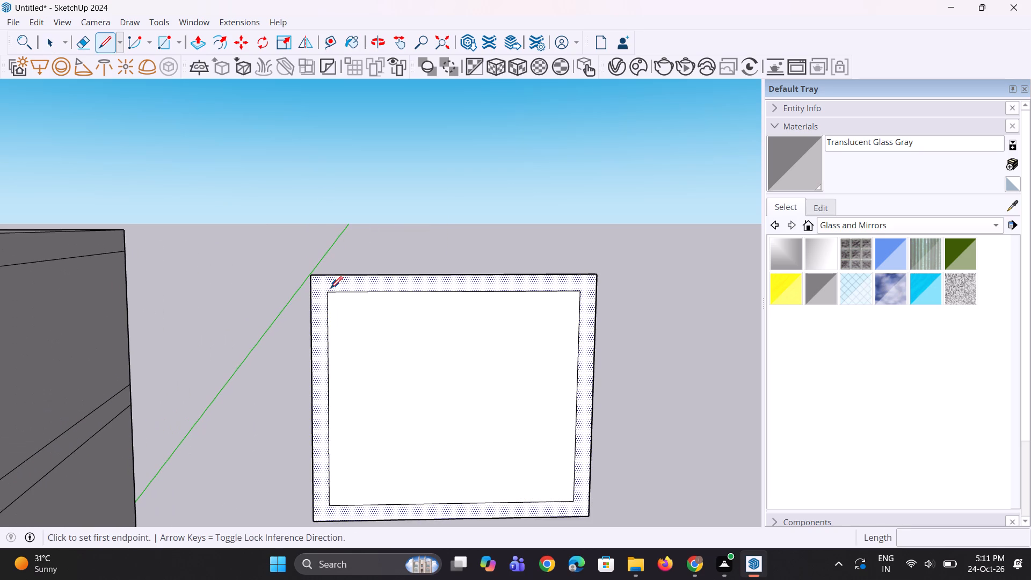
click(326, 291)
click(313, 290)
key(space)
click(369, 227)
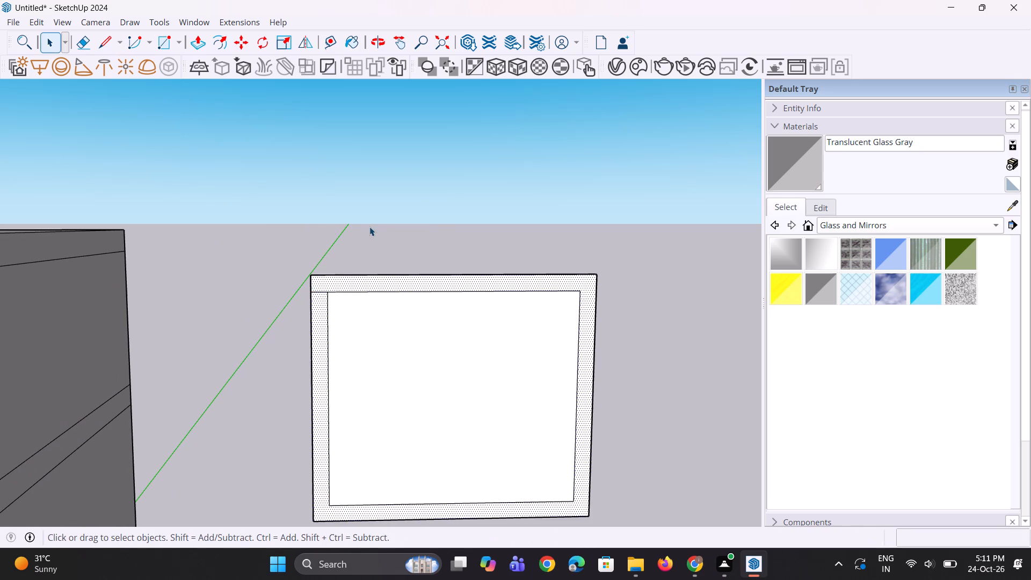
scroll(382, 282, down, 1)
key(l)
scroll(386, 280, down, 4)
scroll(373, 414, up, 4)
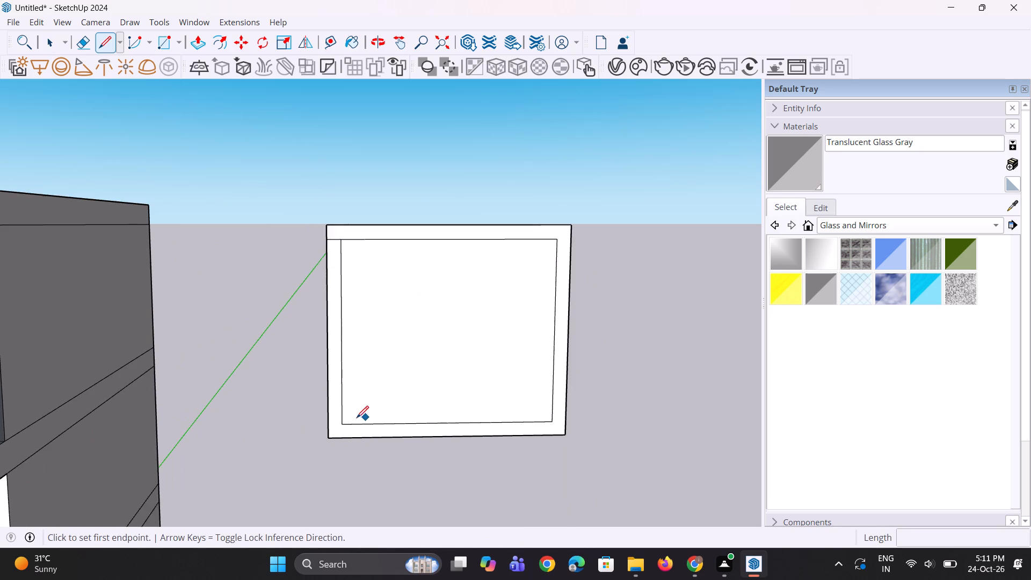
scroll(357, 418, up, 1)
click(336, 430)
click(325, 431)
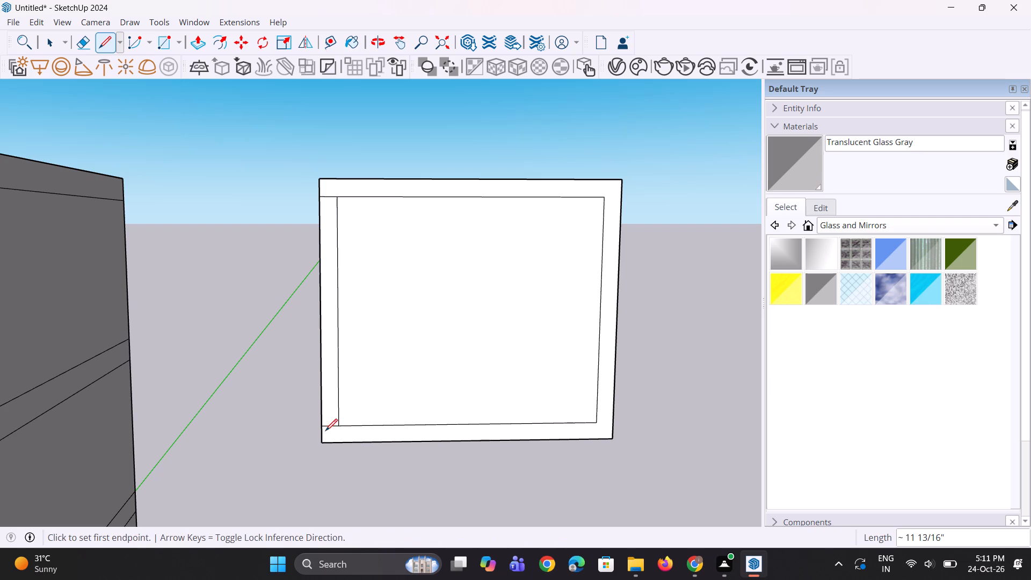
Copy the vertical side strip about 16' to the frame's opposite side and divide the spacing by 3 to add intermediate mullions.
key(space)
click(329, 404)
key(m)
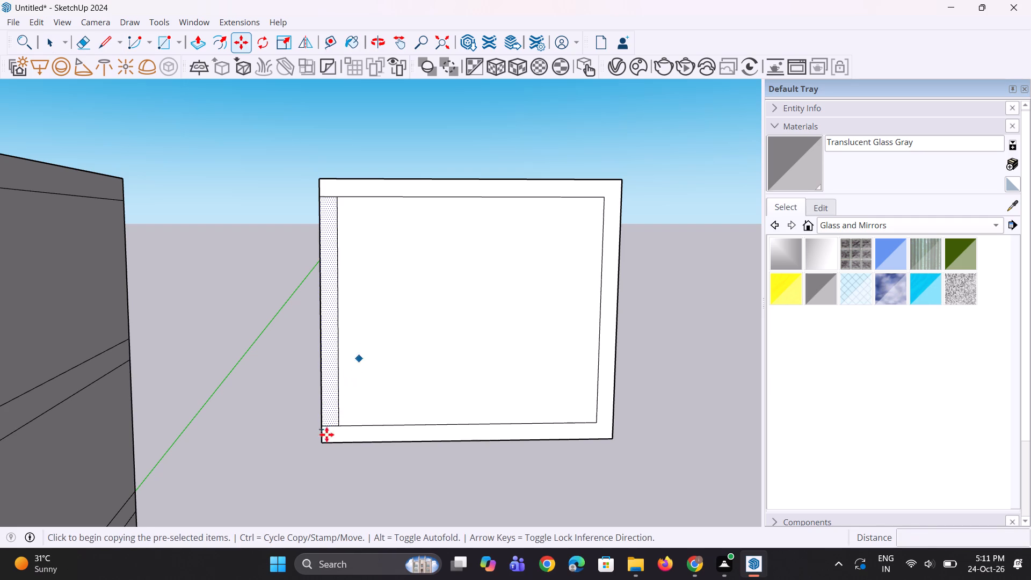
click(333, 426)
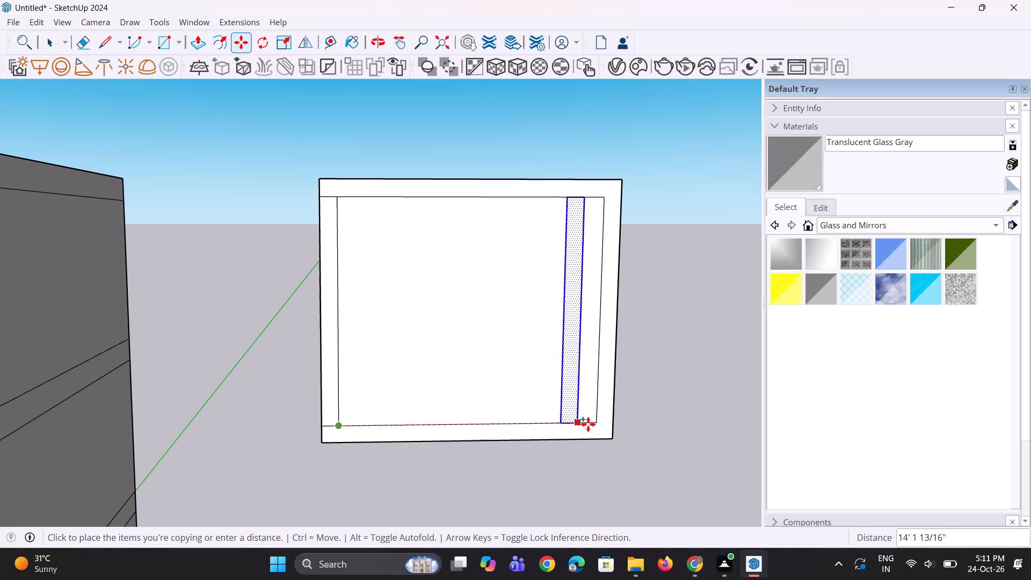
click(612, 424)
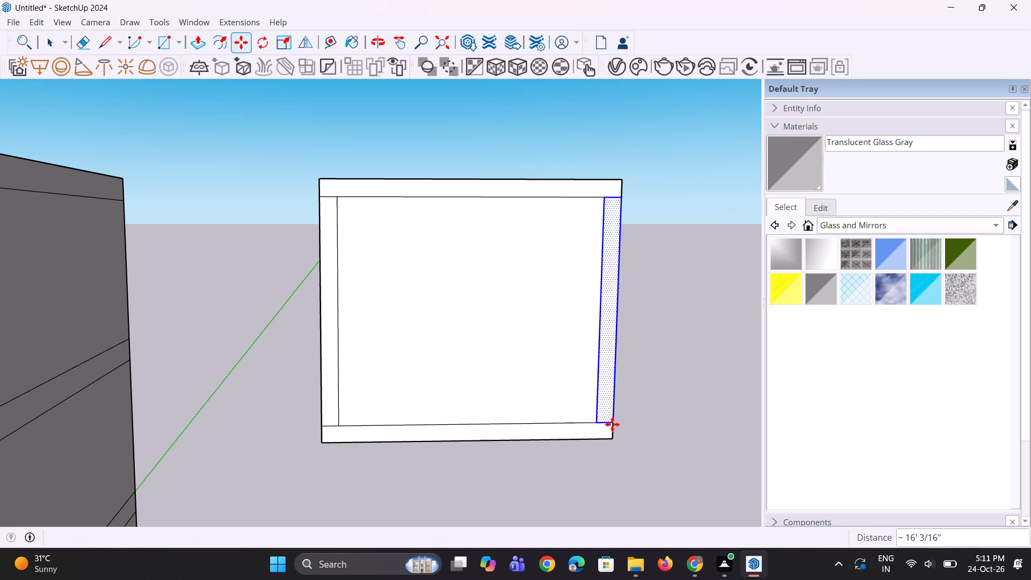
key(slash)
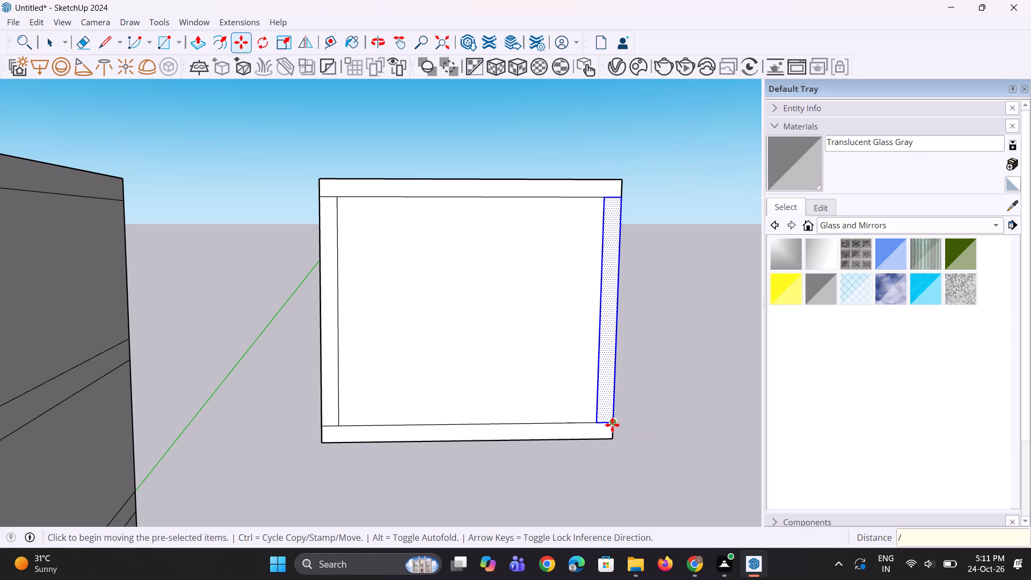
key(3)
key(Return)
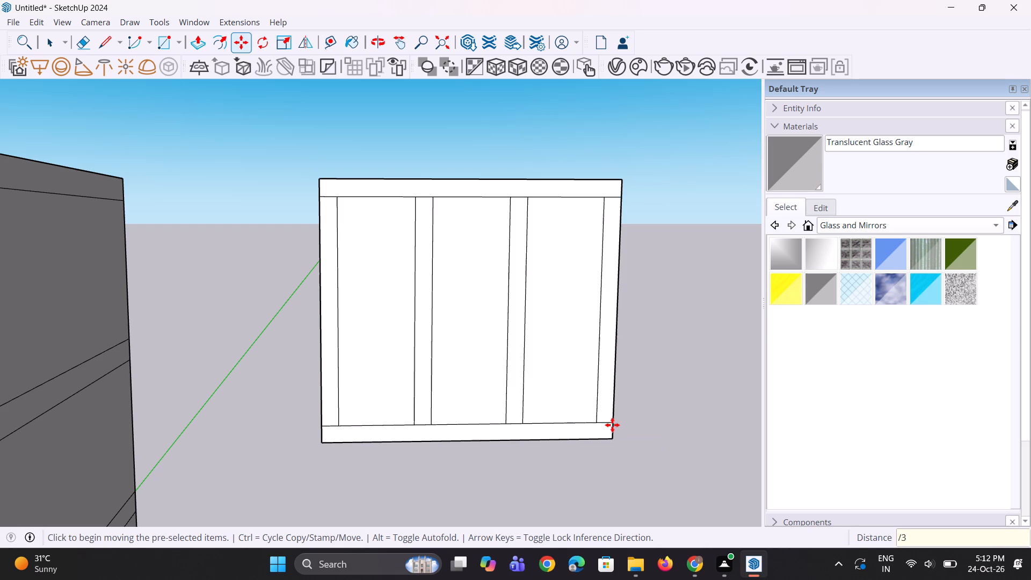
key(space)
key(space)
Erase the short line segments separating the vertical strips from the frame's top rail.
scroll(490, 422, down, 3)
scroll(429, 224, up, 2)
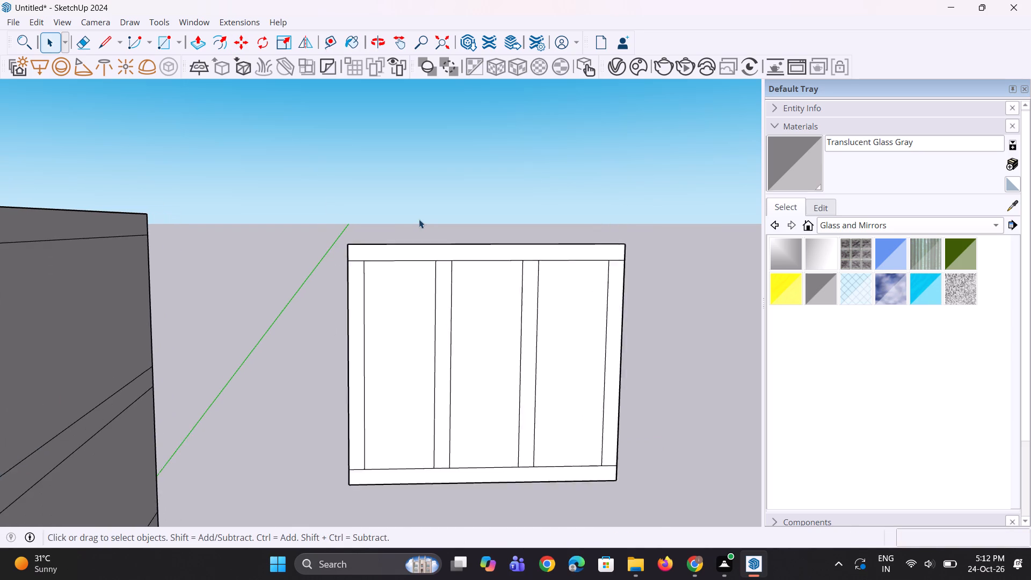
scroll(419, 219, up, 4)
key(e)
click(330, 282)
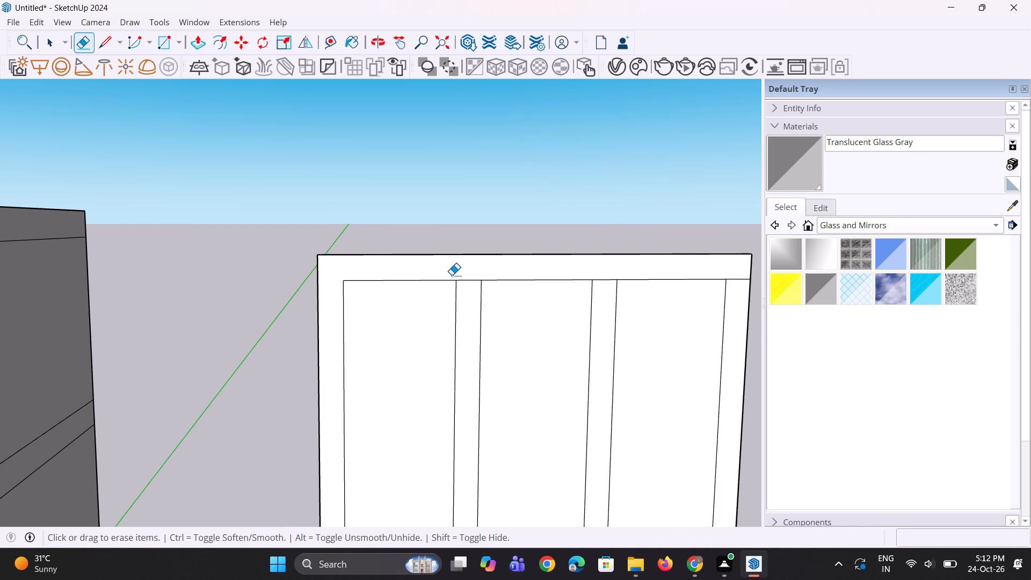
drag(463, 279, 468, 307)
drag(603, 278, 610, 298)
drag(737, 274, 737, 318)
Erase the short line segments separating the vertical strips from the frame's bottom rail.
scroll(687, 260, down, 1)
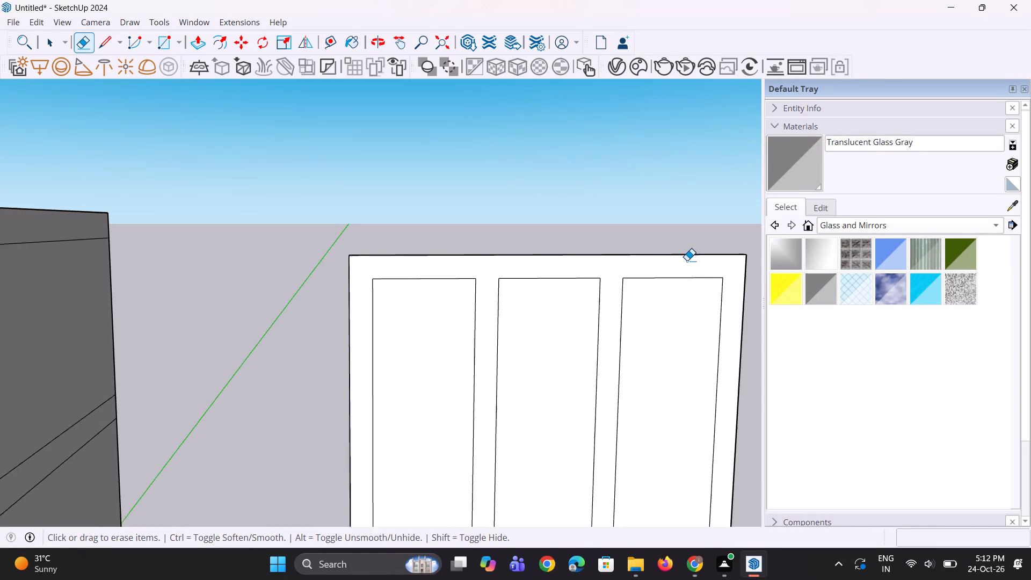
scroll(687, 260, down, 8)
scroll(575, 390, up, 4)
scroll(508, 430, up, 8)
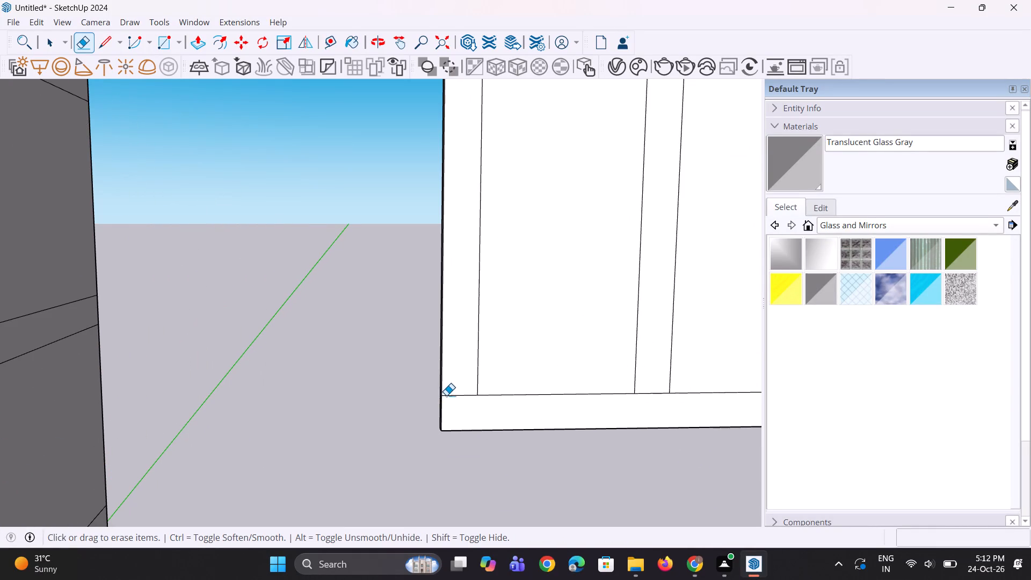
drag(454, 391, 455, 400)
drag(649, 387, 649, 405)
scroll(485, 388, down, 10)
scroll(716, 405, up, 7)
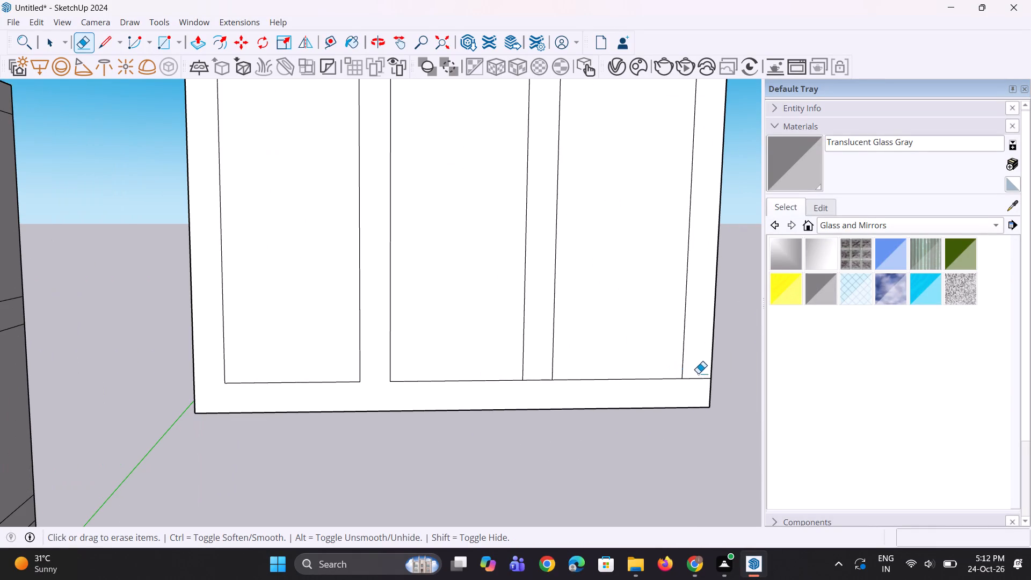
drag(698, 373, 698, 397)
drag(535, 375, 540, 402)
Push/Pull the window frame face with its mullions outward by 4".
scroll(540, 402, down, 6)
scroll(669, 377, up, 1)
middle_drag(669, 376, 581, 411)
scroll(613, 437, up, 2)
key(p)
click(630, 421)
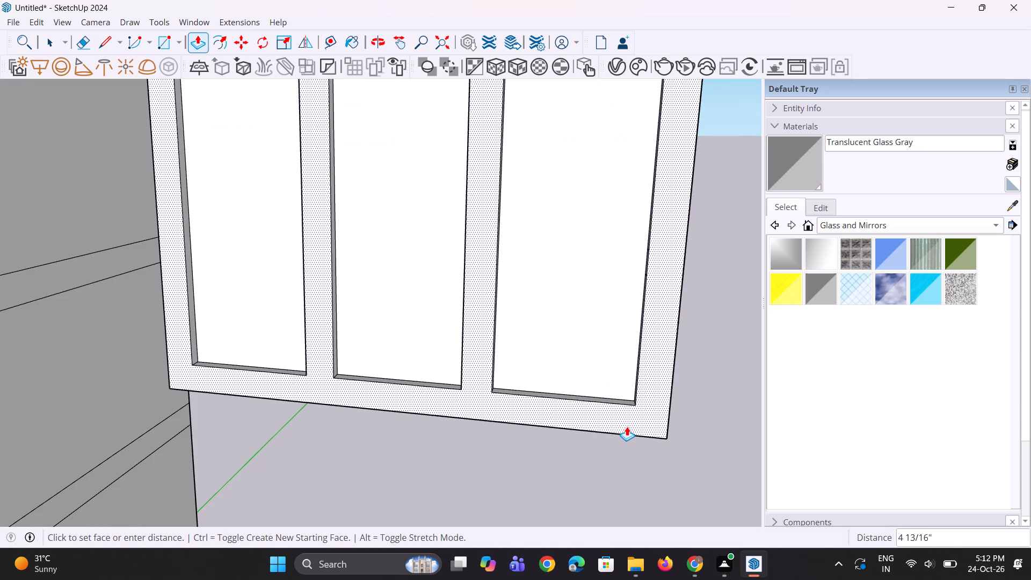
key(4)
key(shift+quotedbl)
key(Return)
Paint the three window panes and the panel's back face with Translucent Glass Gray.
middle_drag(625, 436, 562, 452)
scroll(563, 453, down, 9)
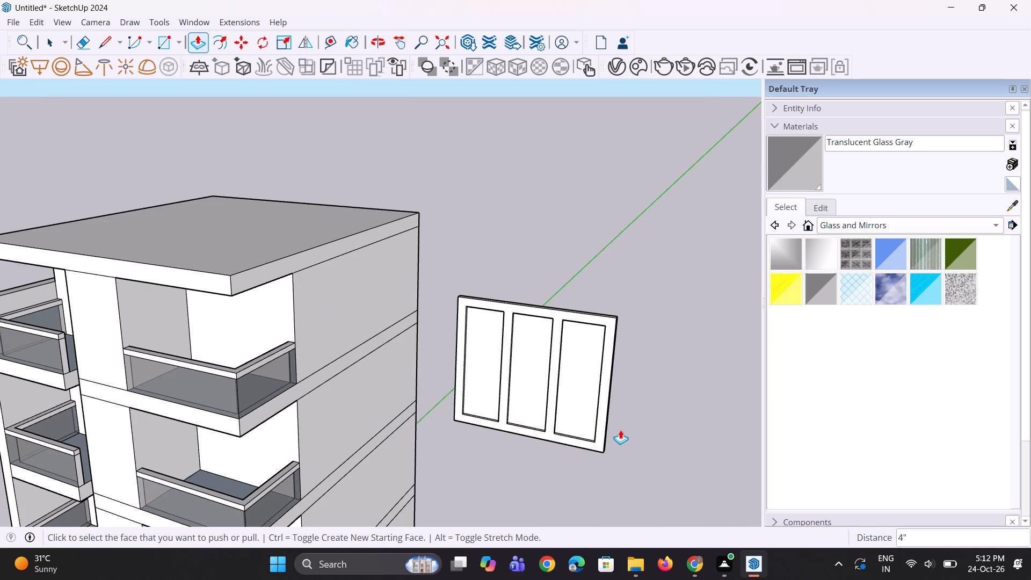
scroll(693, 423, up, 2)
click(807, 156)
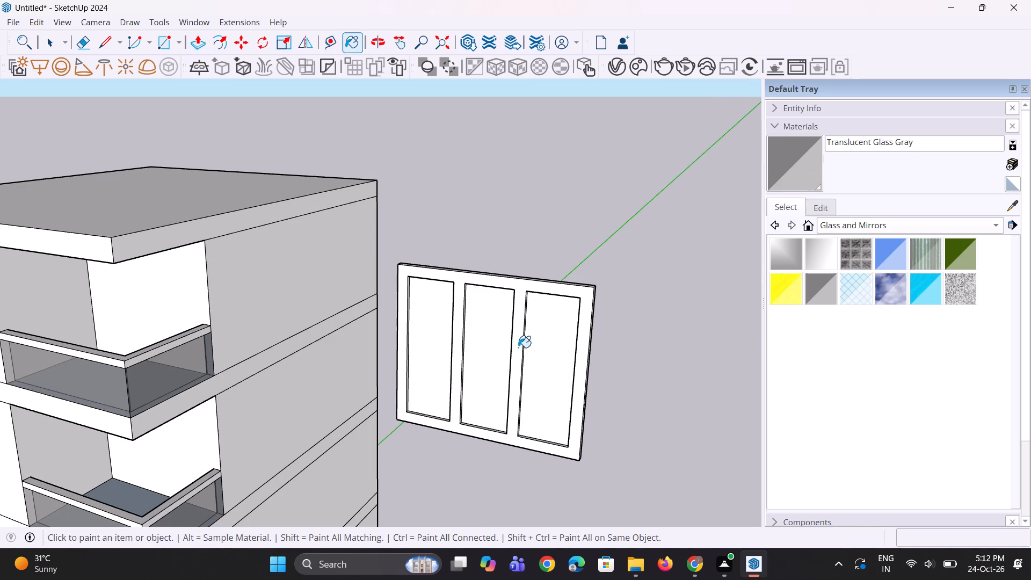
click(544, 370)
click(493, 351)
click(438, 340)
middle_drag(507, 367, 308, 367)
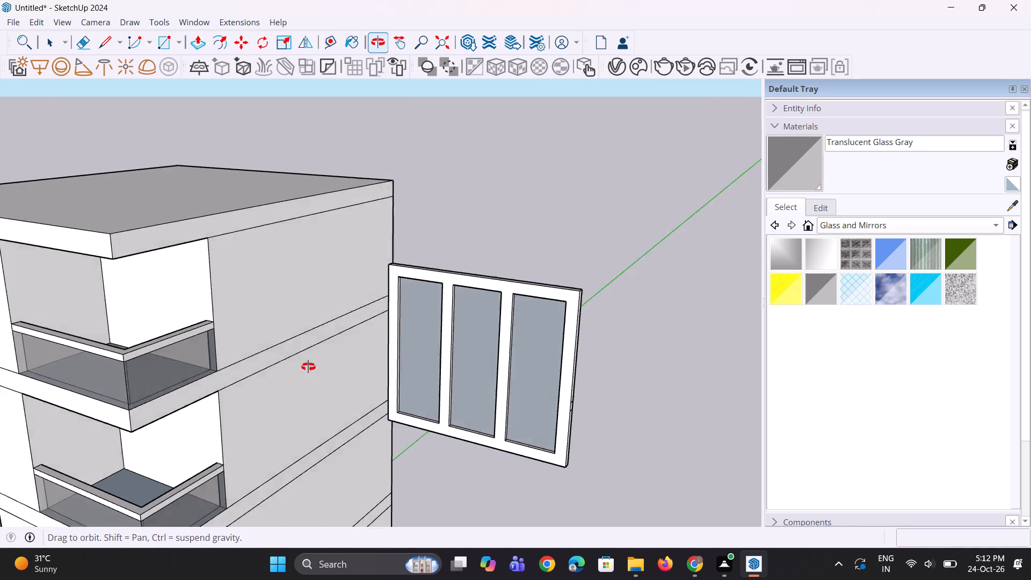
middle_drag(308, 367, 126, 381)
click(221, 391)
Erase the two short leftover lines crossing the window frame's narrow side face.
middle_drag(198, 467, 241, 425)
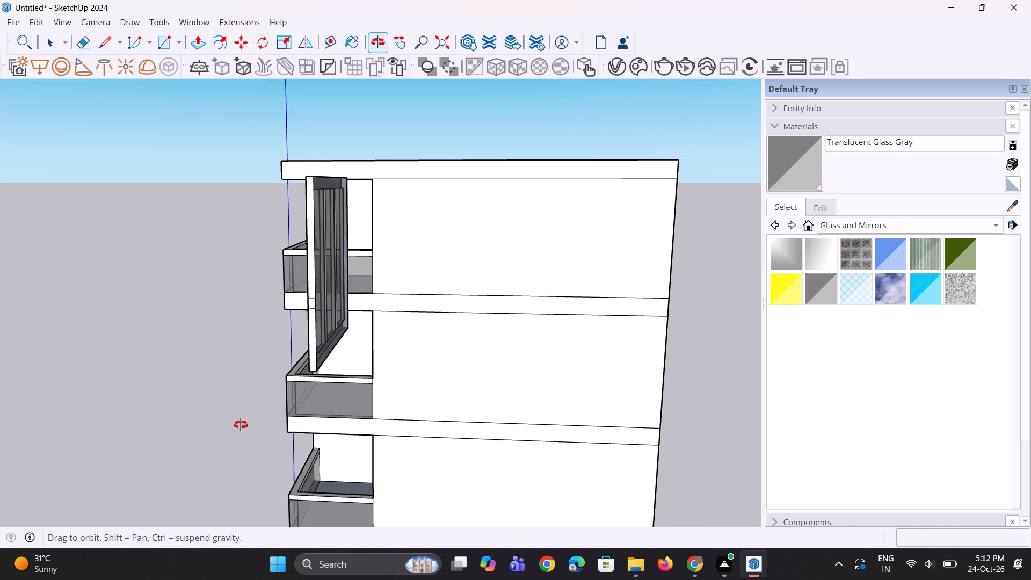
middle_drag(241, 425, 244, 426)
scroll(311, 337, up, 13)
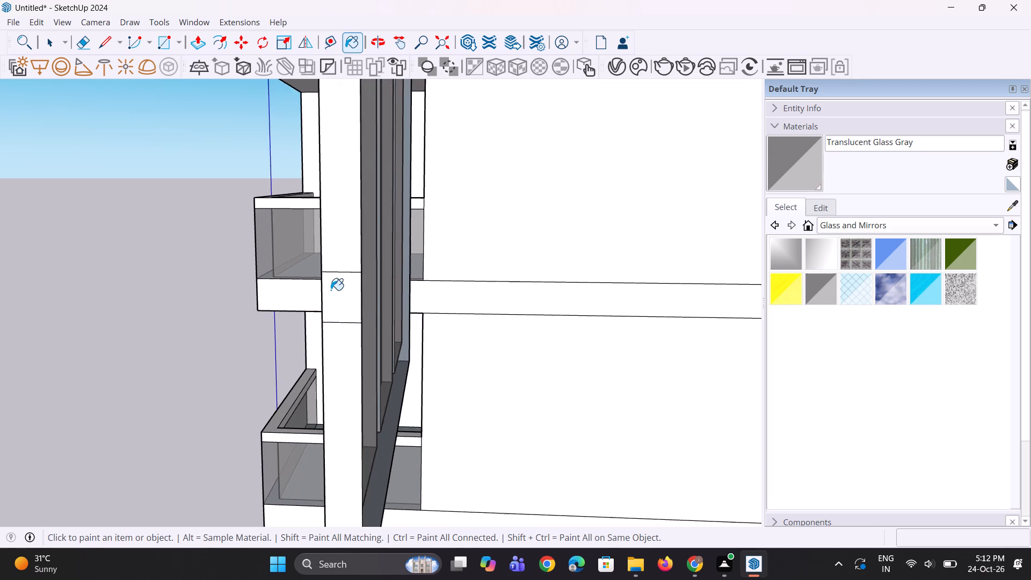
scroll(331, 290, up, 2)
key(e)
drag(355, 265, 352, 337)
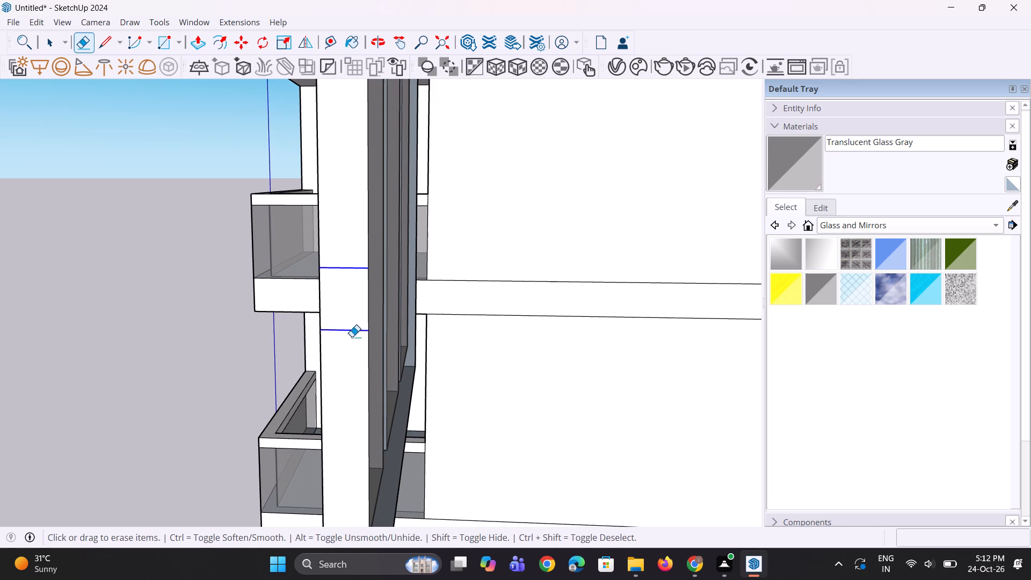
drag(352, 337, 353, 346)
Select the entire three-pane window and make it a group.
scroll(376, 404, down, 5)
middle_drag(370, 415, 655, 444)
scroll(635, 449, down, 9)
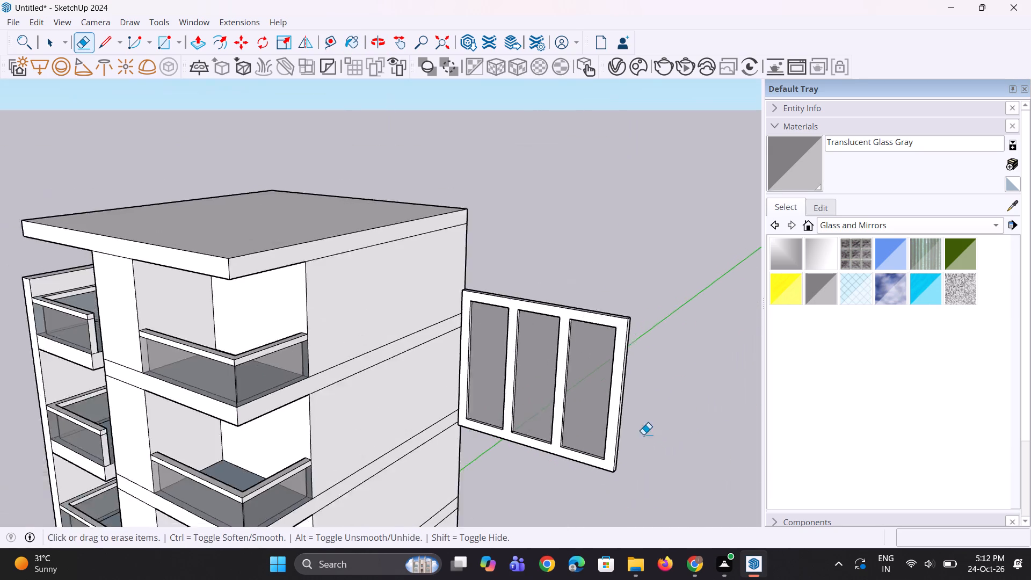
scroll(643, 434, down, 2)
scroll(503, 483, up, 1)
middle_drag(505, 483, 712, 403)
scroll(629, 316, up, 10)
middle_drag(595, 376, 623, 409)
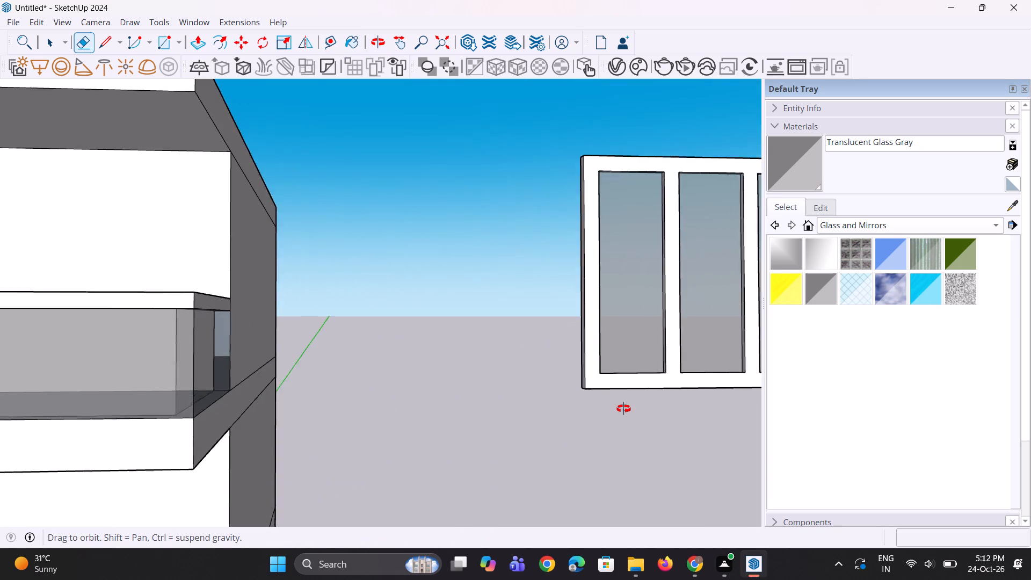
middle_drag(623, 409, 462, 361)
scroll(666, 427, up, 1)
scroll(462, 361, down, 10)
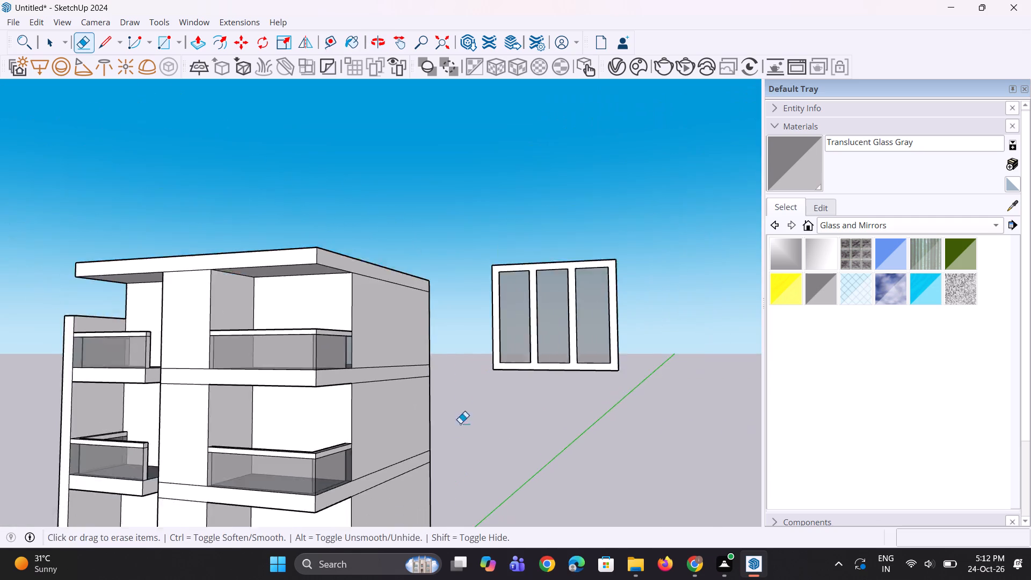
middle_drag(452, 436, 613, 440)
key(space)
key(space)
scroll(448, 345, up, 1)
drag(499, 234, 609, 423)
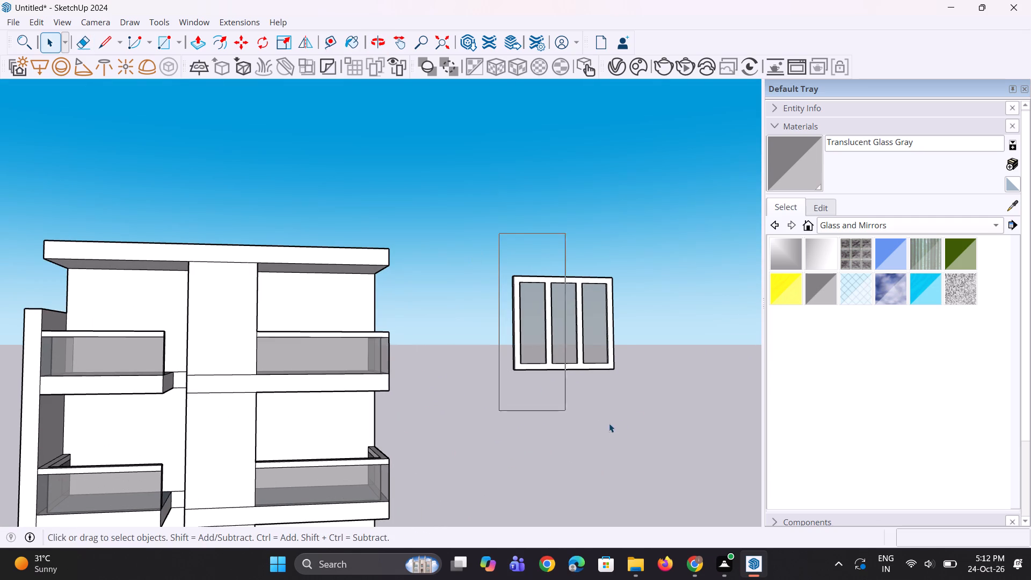
drag(609, 423, 640, 413)
right_click(577, 339)
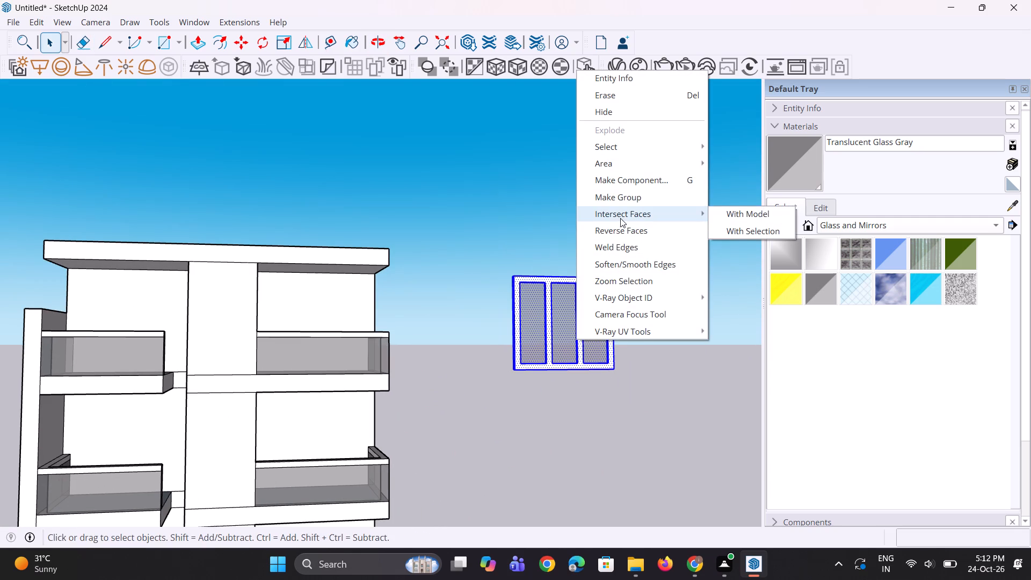
click(645, 205)
Move the window group about 40' 6" into the top-floor balcony bay, placing its lower corner at the bay's back floor corner.
middle_drag(333, 366, 264, 487)
scroll(284, 359, up, 4)
click(344, 319)
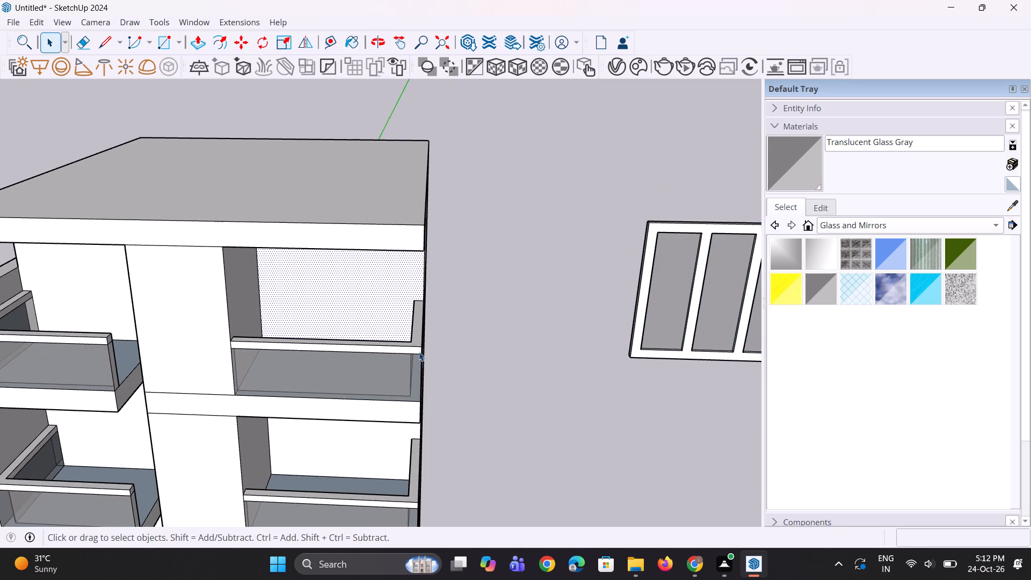
middle_drag(419, 352, 415, 342)
scroll(409, 328, up, 1)
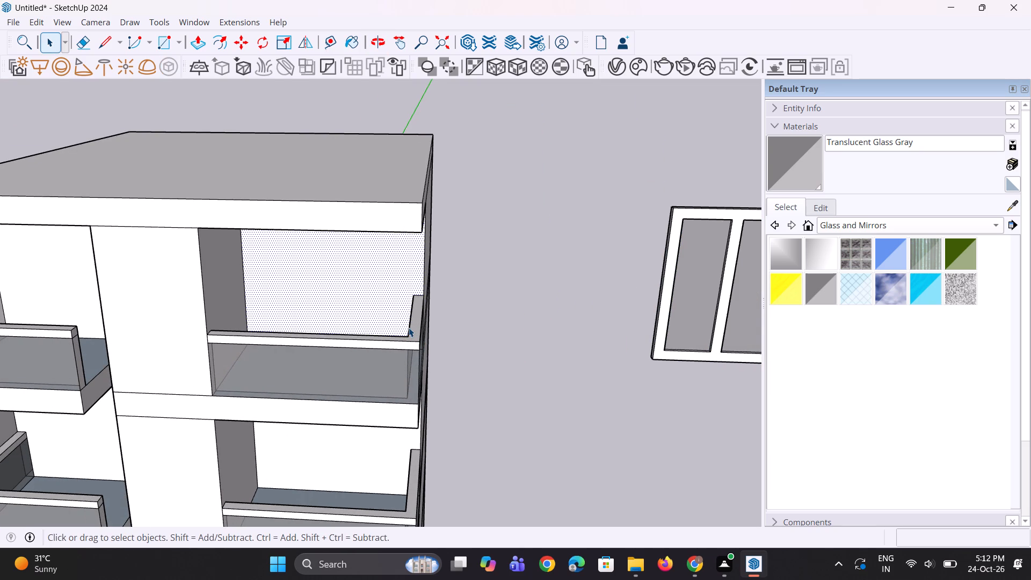
scroll(409, 328, down, 3)
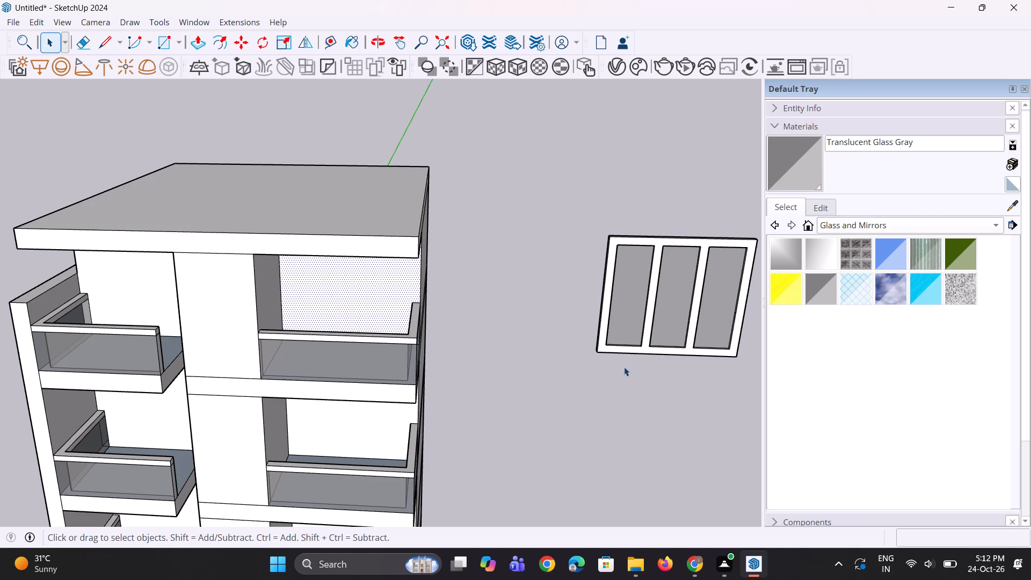
click(681, 351)
key(m)
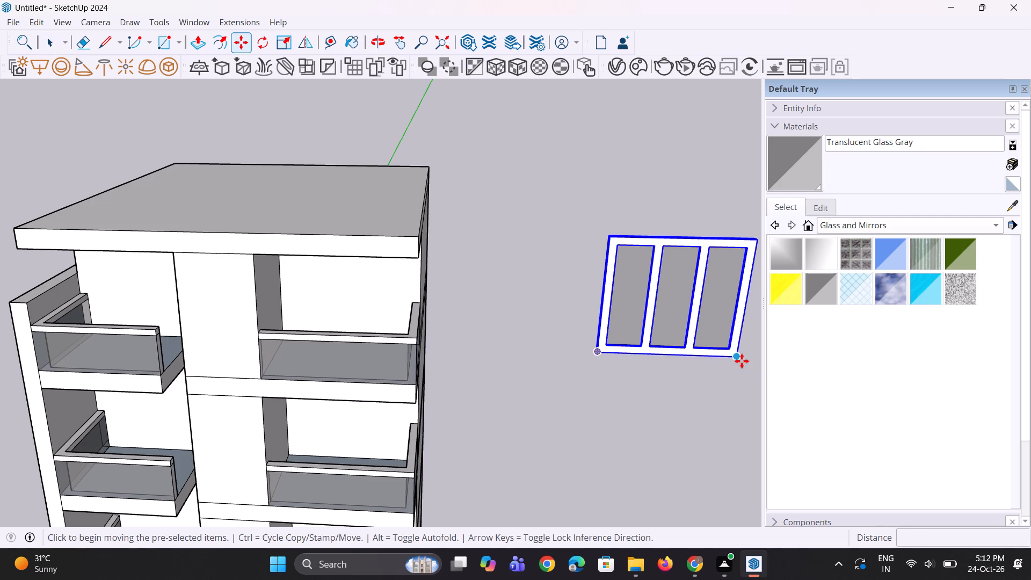
click(741, 360)
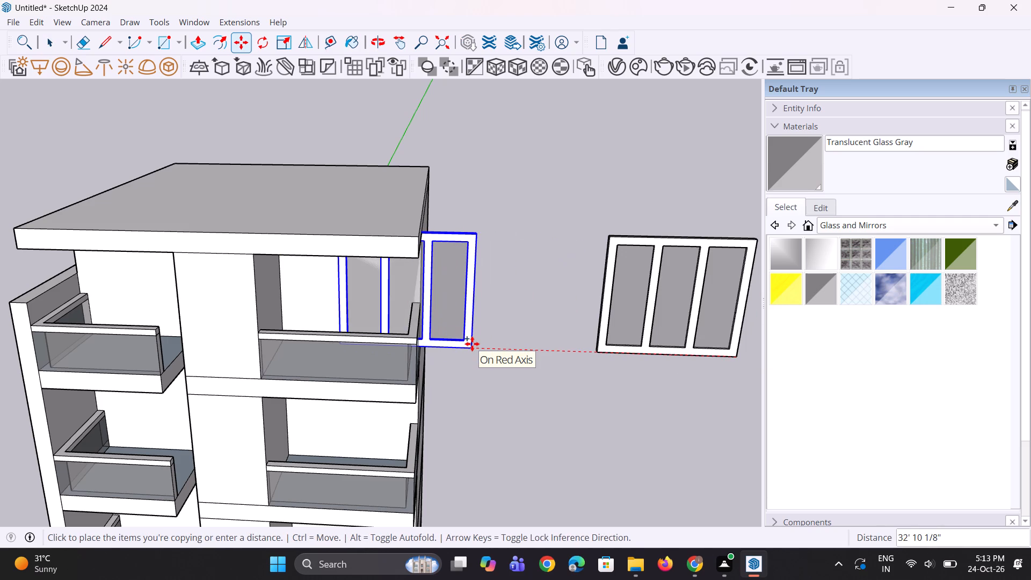
scroll(415, 335, up, 5)
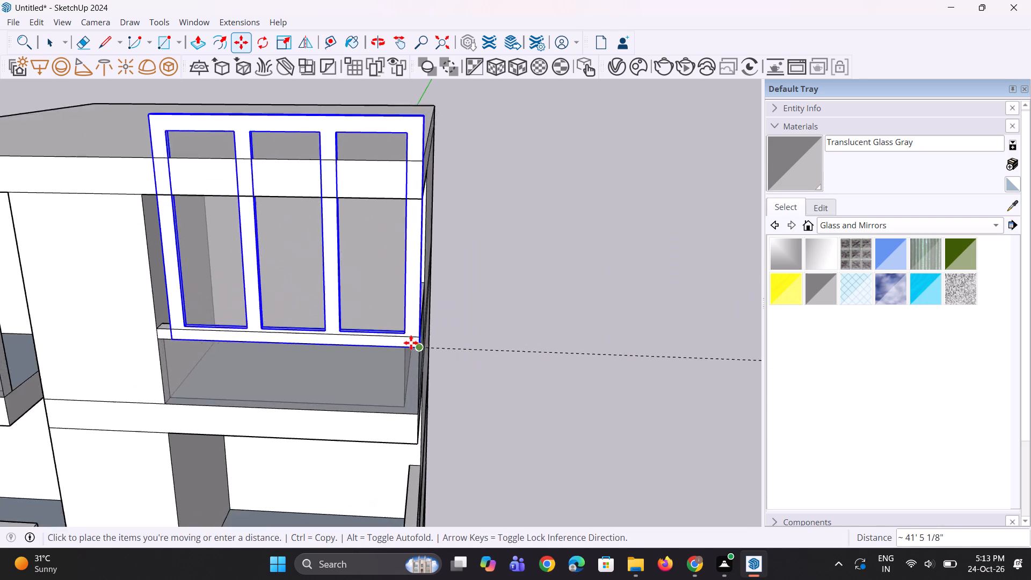
scroll(401, 314, up, 5)
middle_drag(403, 361, 409, 403)
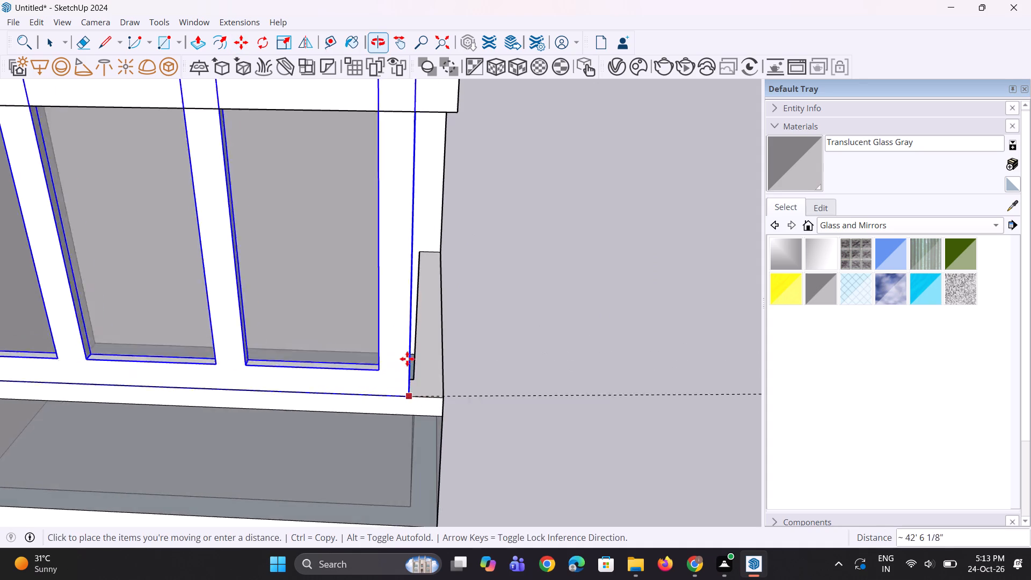
scroll(400, 329, up, 8)
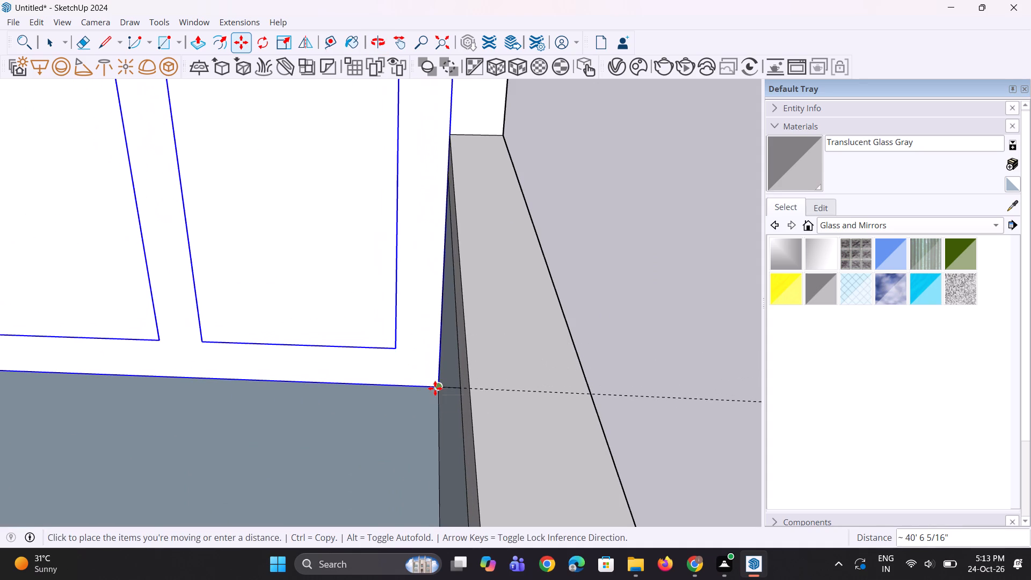
click(435, 388)
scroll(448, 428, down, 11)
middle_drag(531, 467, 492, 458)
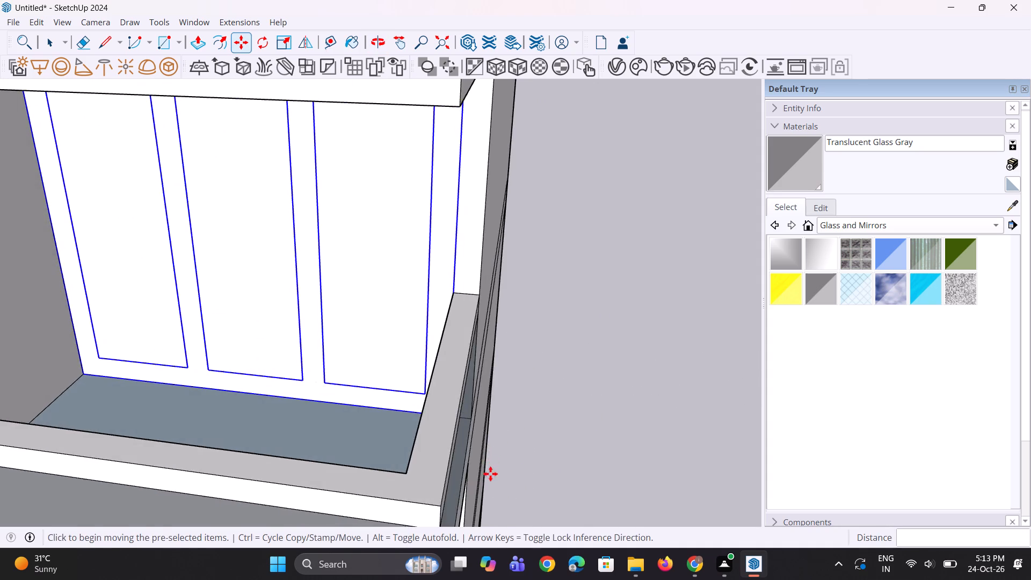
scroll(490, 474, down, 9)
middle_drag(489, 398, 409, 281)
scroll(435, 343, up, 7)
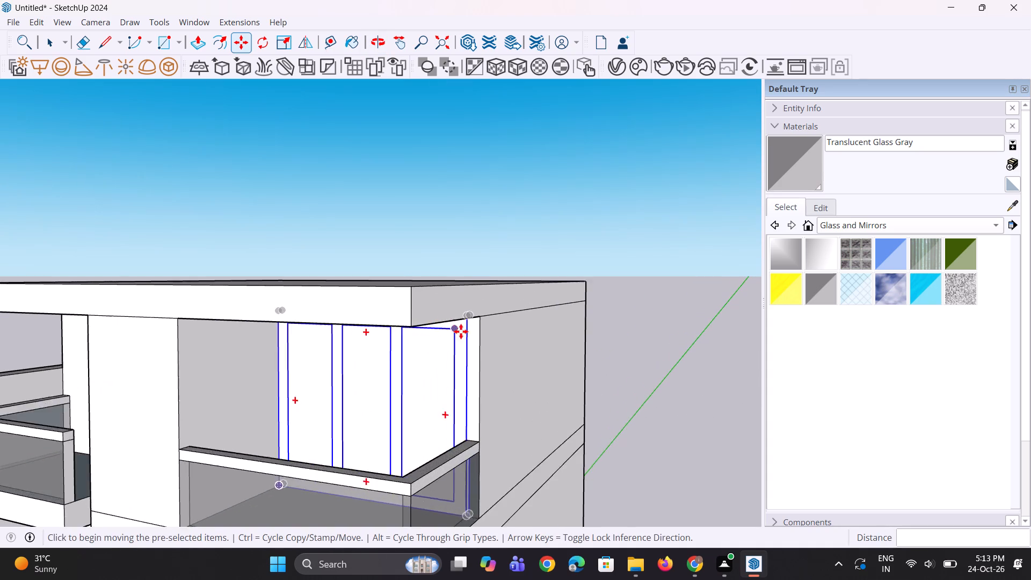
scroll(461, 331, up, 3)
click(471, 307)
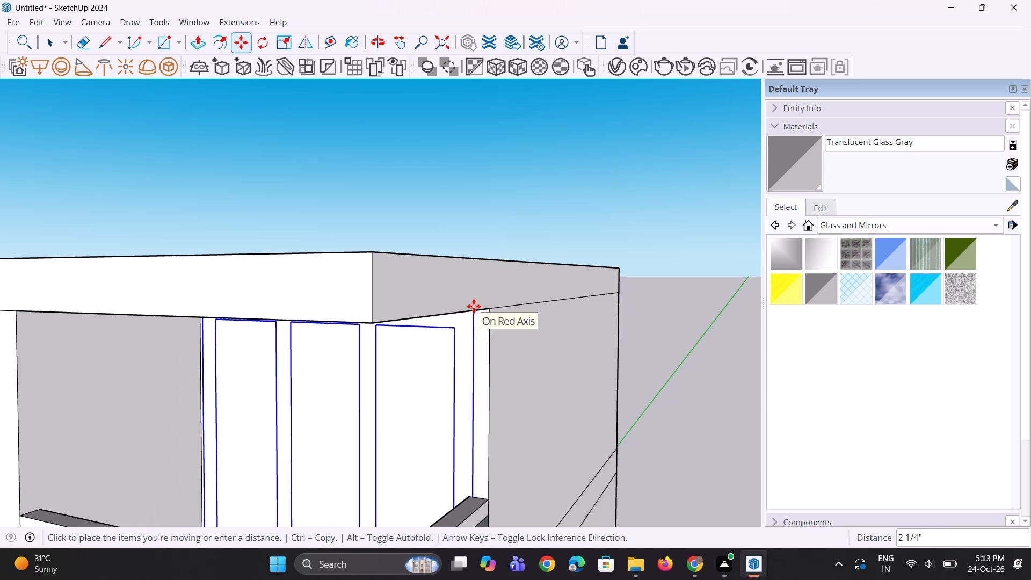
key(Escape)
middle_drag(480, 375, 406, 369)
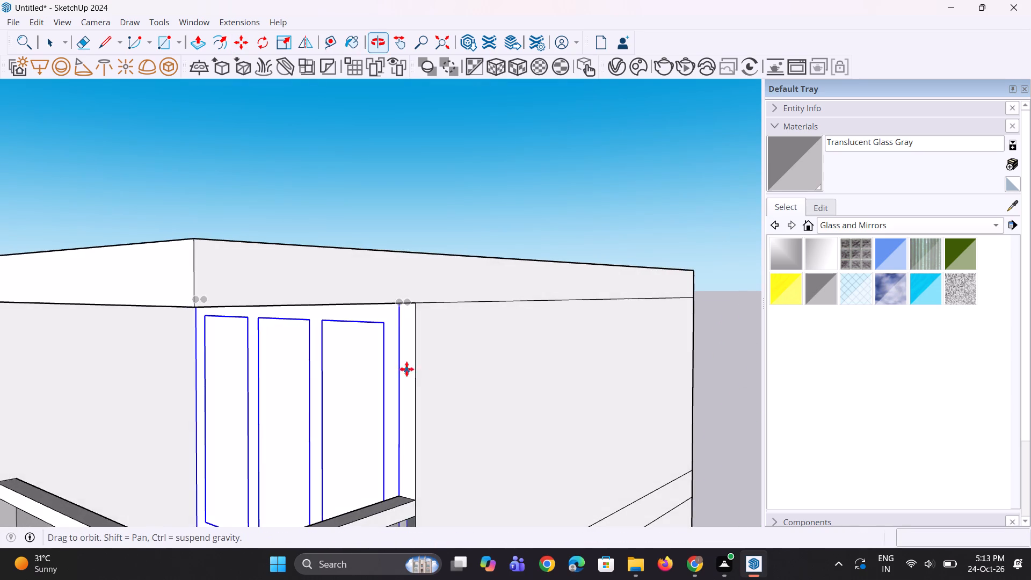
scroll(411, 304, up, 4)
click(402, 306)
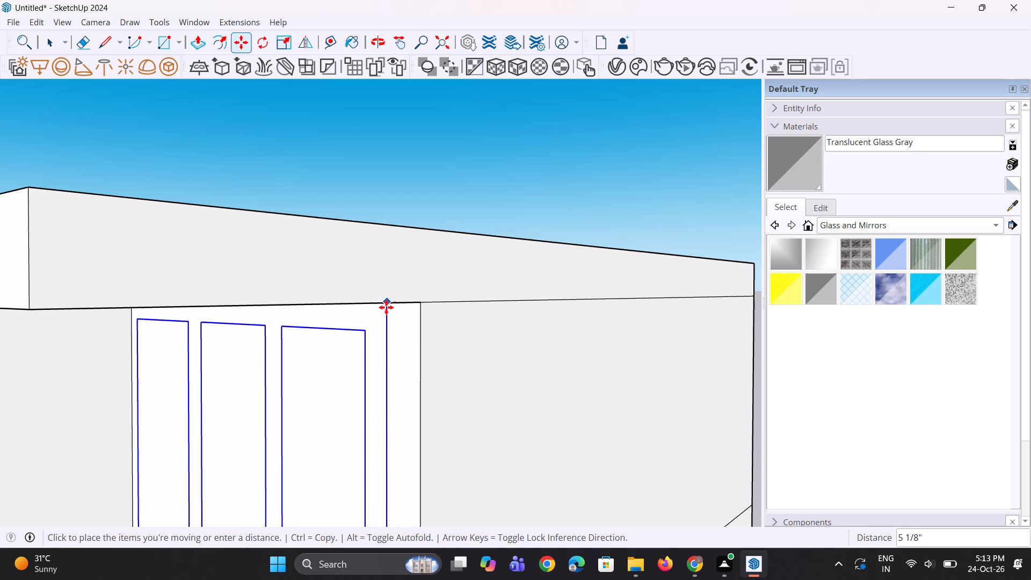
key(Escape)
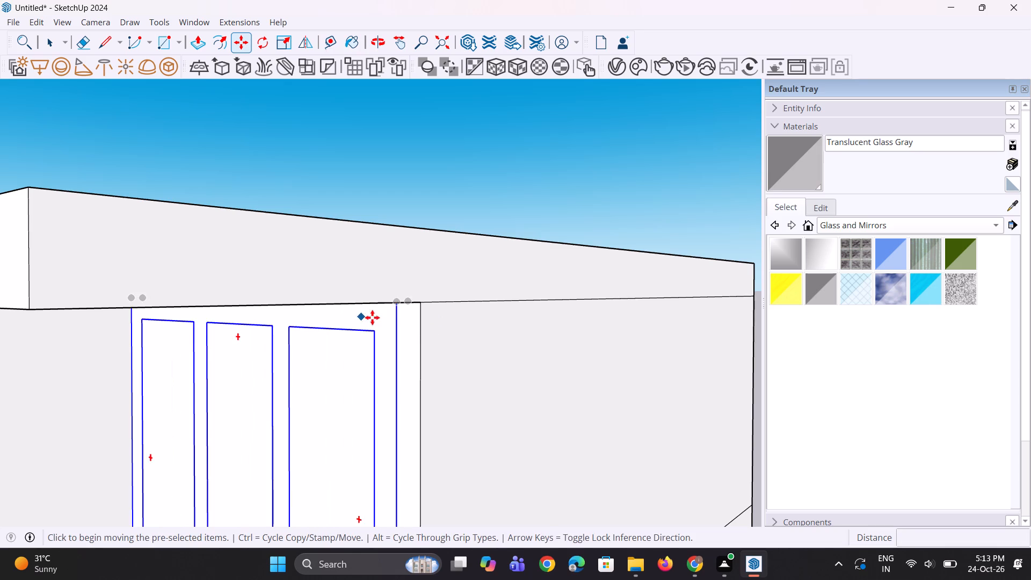
Move the window group by its upper corner about 1' 9" so the frame stands forward of the bay's back wall.
scroll(374, 316, up, 5)
click(418, 296)
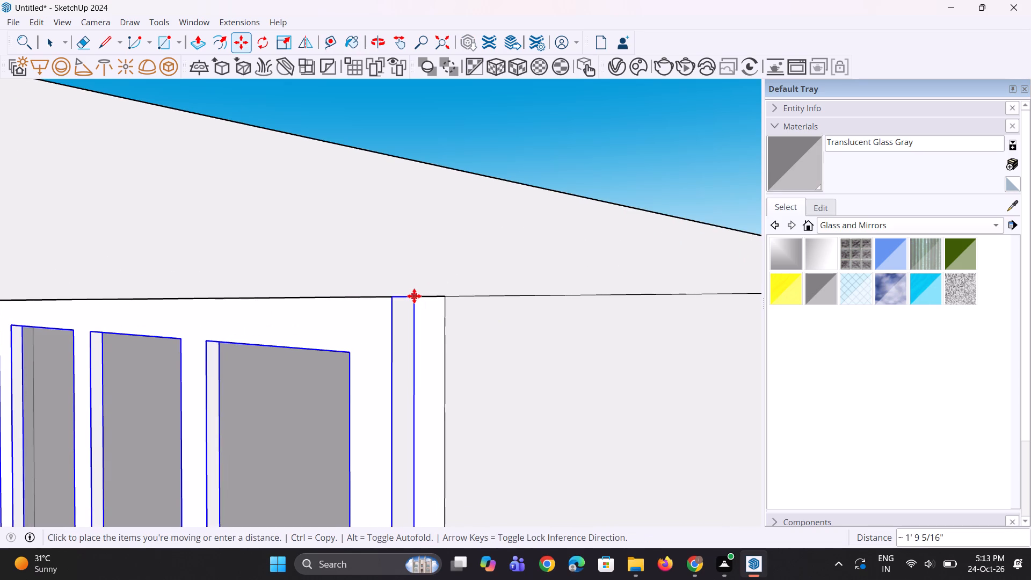
click(415, 296)
scroll(454, 365, down, 5)
middle_drag(430, 405, 484, 371)
key(space)
scroll(484, 371, down, 10)
key(space)
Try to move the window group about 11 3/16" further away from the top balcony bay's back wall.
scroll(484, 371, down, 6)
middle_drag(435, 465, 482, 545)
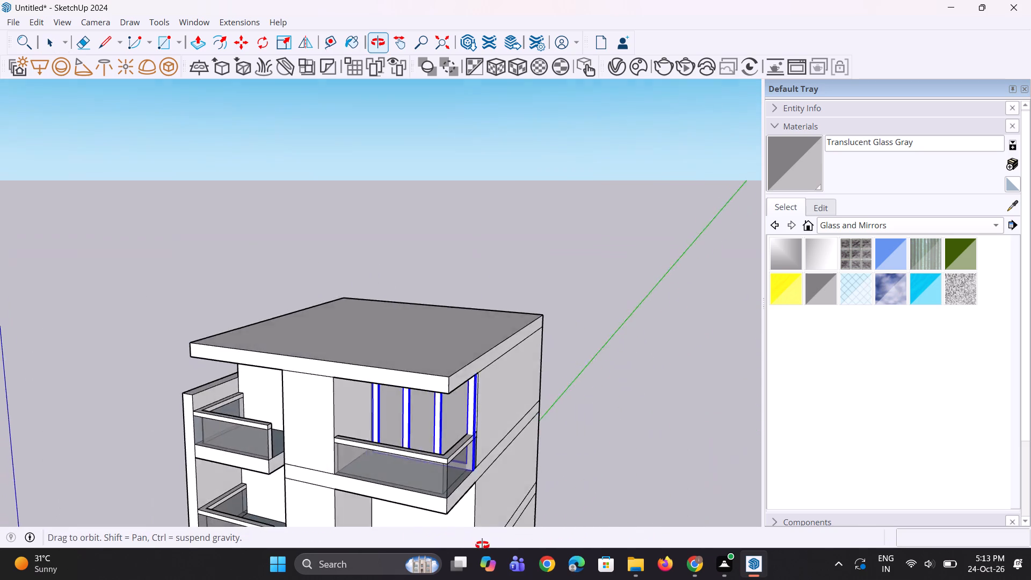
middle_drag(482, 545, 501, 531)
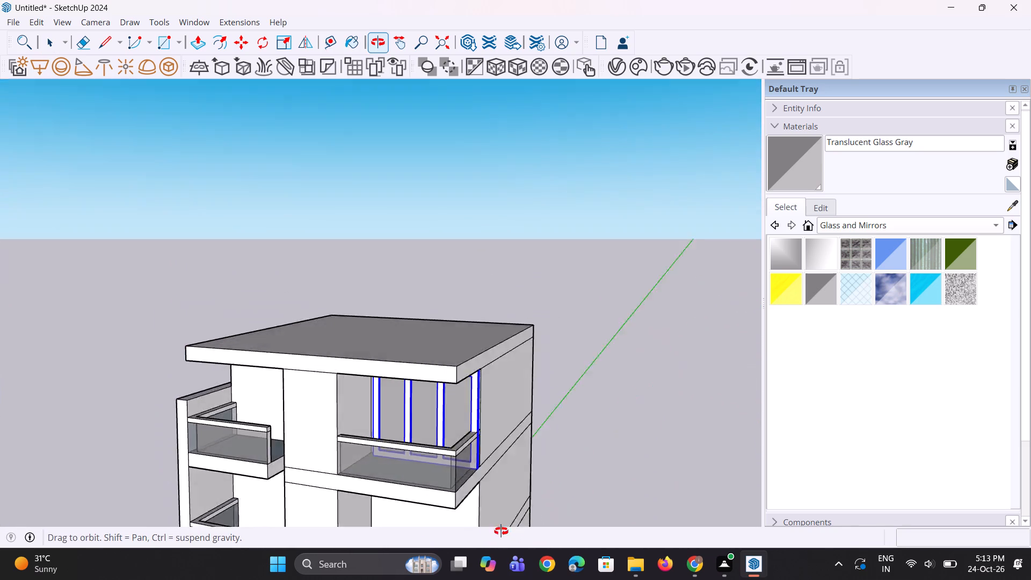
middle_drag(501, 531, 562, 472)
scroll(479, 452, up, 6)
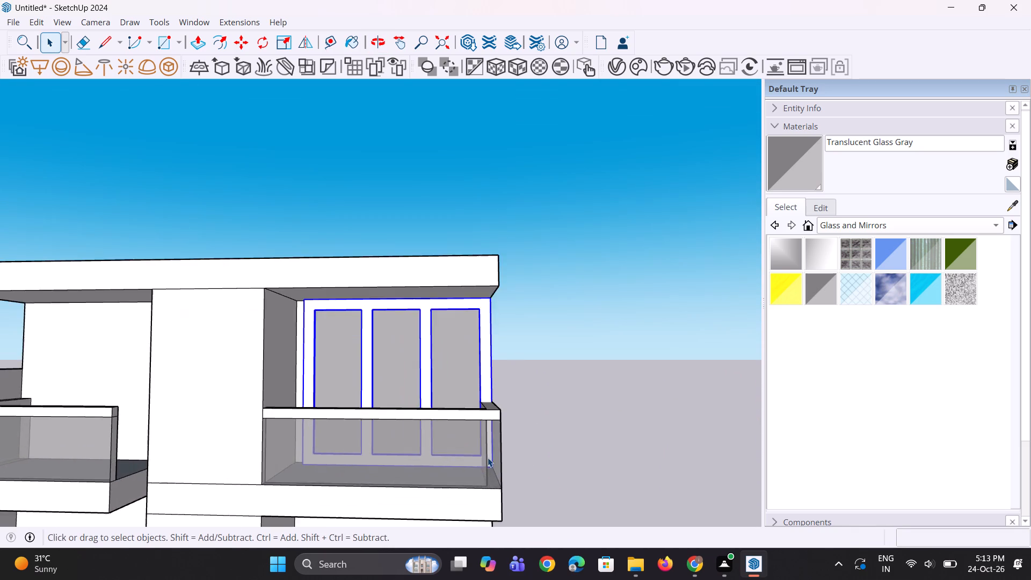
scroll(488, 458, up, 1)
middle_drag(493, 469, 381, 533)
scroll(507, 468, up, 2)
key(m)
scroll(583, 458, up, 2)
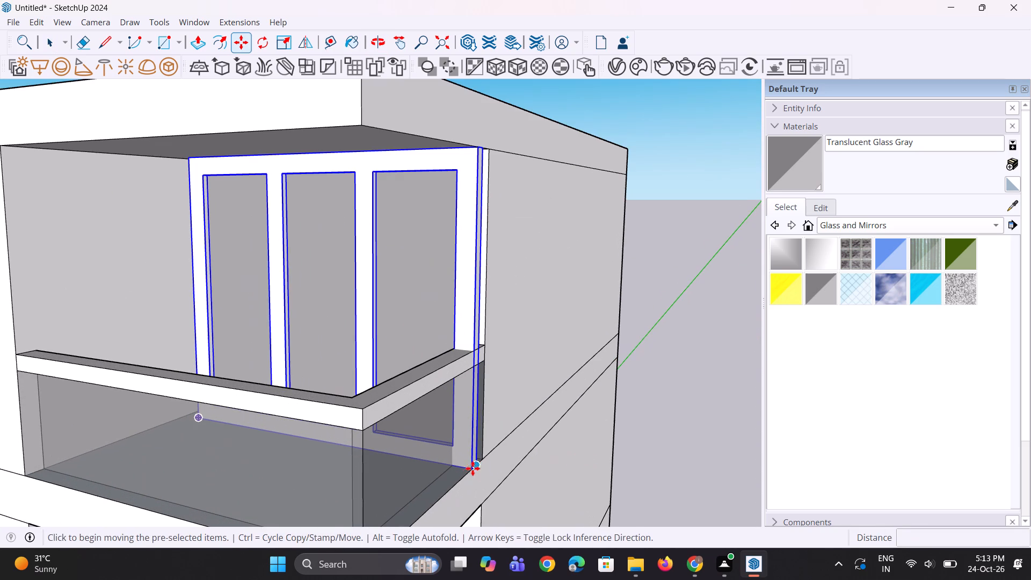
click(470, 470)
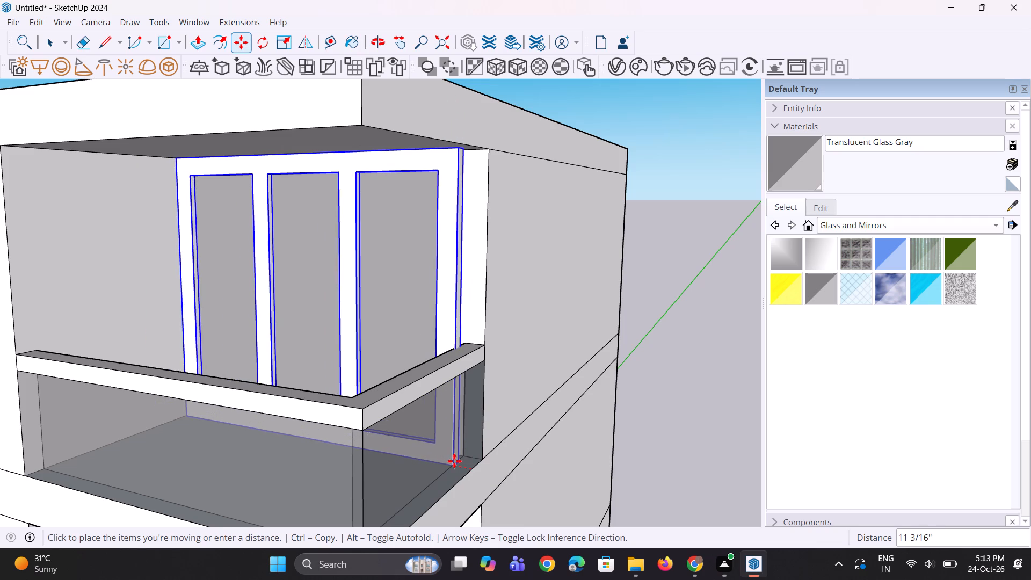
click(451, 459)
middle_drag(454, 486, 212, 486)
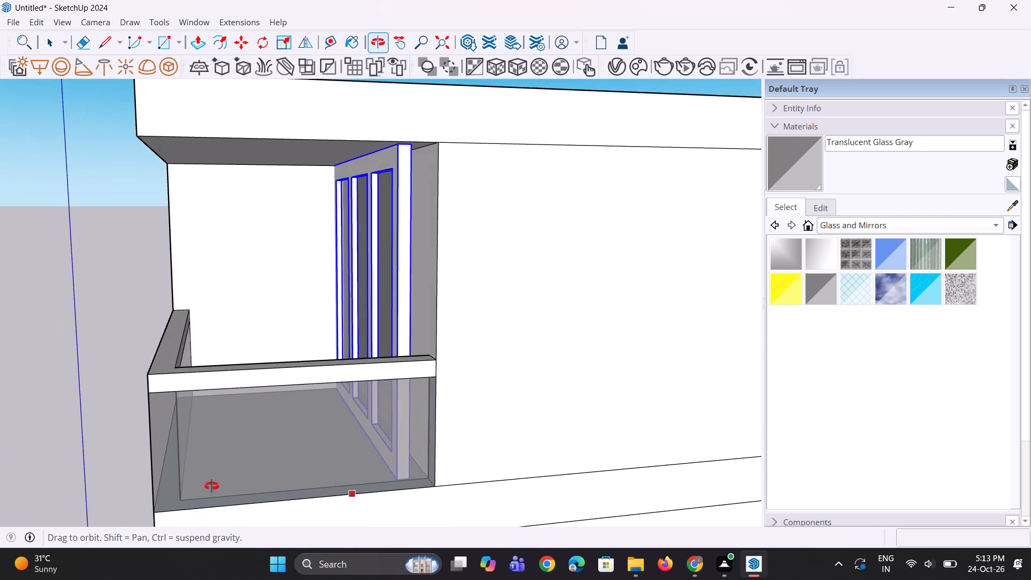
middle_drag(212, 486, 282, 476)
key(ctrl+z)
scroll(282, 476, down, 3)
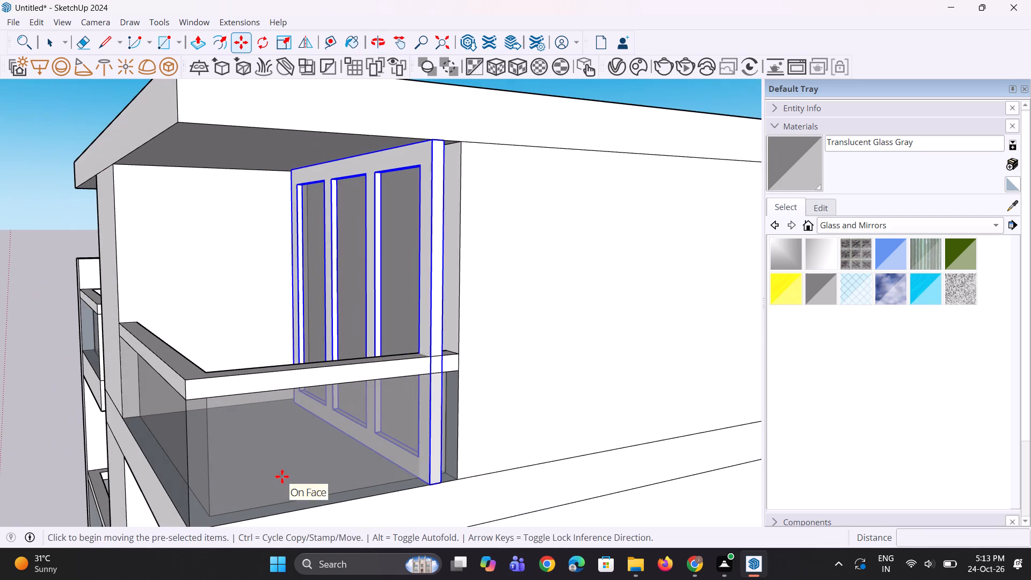
Undo the last moves of the three-pane window group so it leaves the top-floor balcony bay.
scroll(282, 476, down, 2)
key(ctrl+z)
middle_drag(294, 480, 462, 490)
key(ctrl+z)
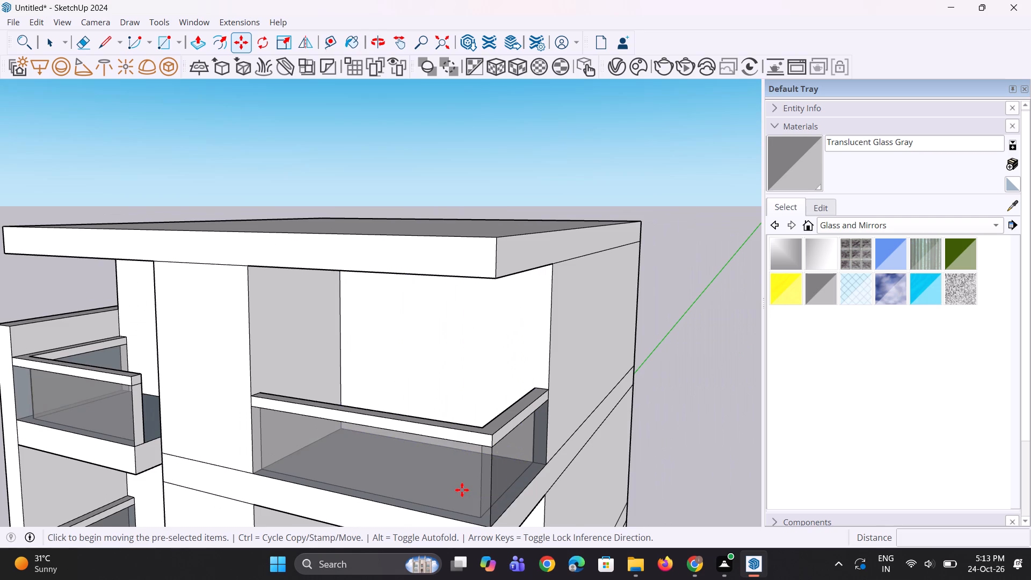
Draw a rectangle about 16' 11 5/8" by 15' on the top balcony bay's back wall, from its inner floor corner up to the ceiling edge.
scroll(462, 490, down, 2)
middle_drag(462, 490, 488, 529)
key(space)
click(460, 410)
middle_drag(461, 524, 505, 466)
key(r)
scroll(484, 401, up, 4)
middle_drag(484, 400, 493, 472)
scroll(396, 394, up, 1)
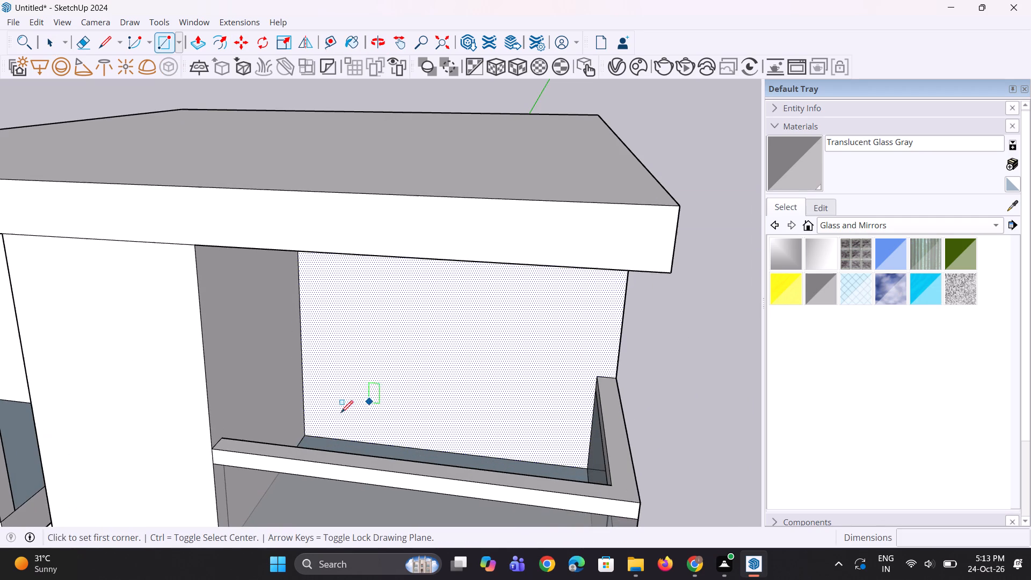
click(304, 433)
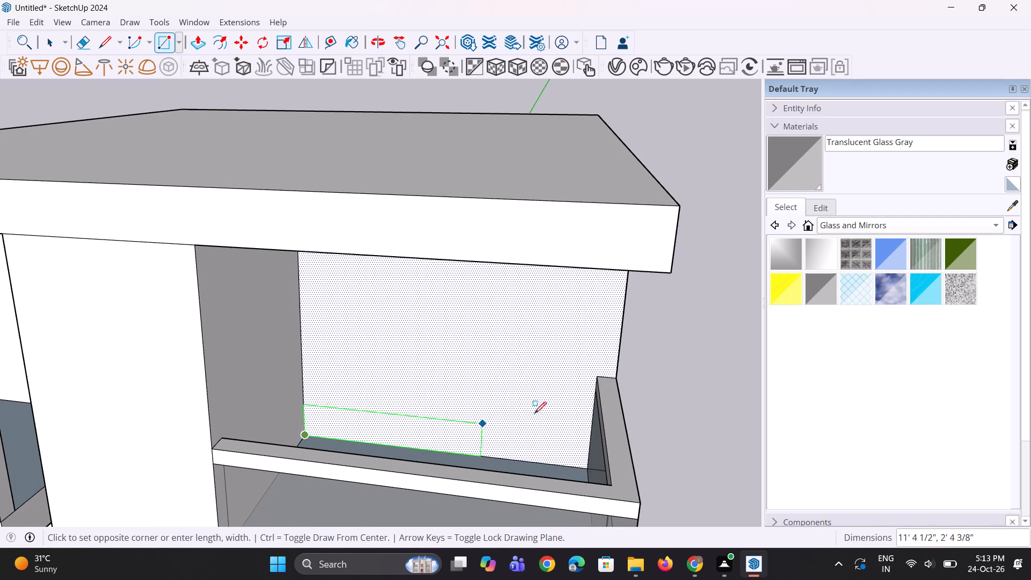
scroll(604, 314, down, 2)
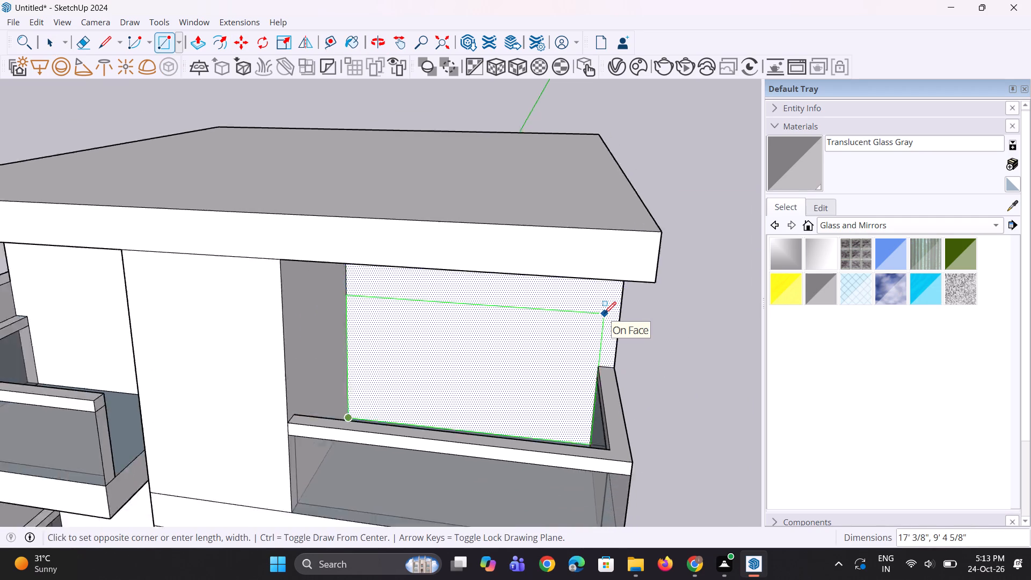
middle_drag(604, 314, 590, 249)
scroll(590, 249, up, 2)
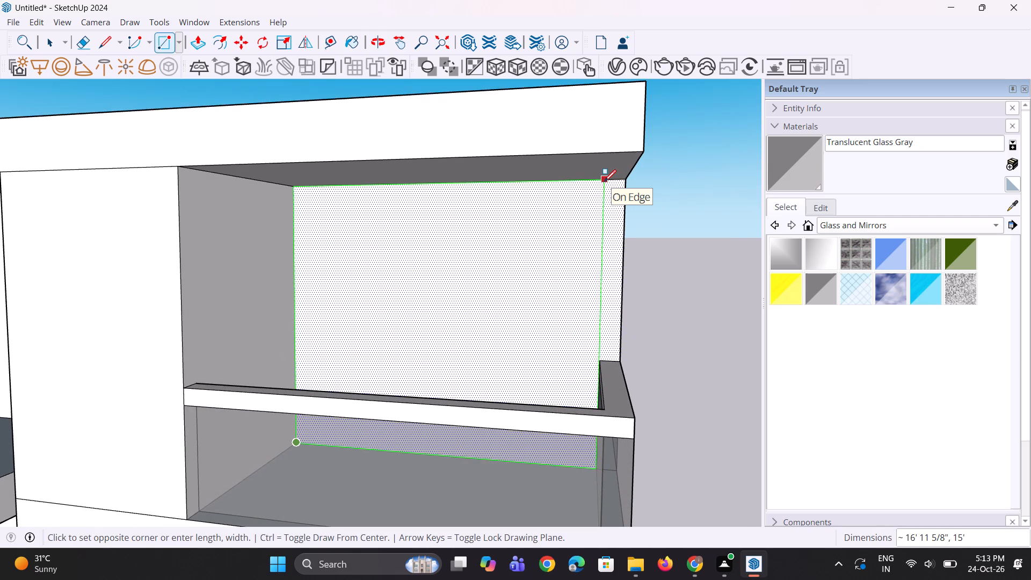
click(604, 182)
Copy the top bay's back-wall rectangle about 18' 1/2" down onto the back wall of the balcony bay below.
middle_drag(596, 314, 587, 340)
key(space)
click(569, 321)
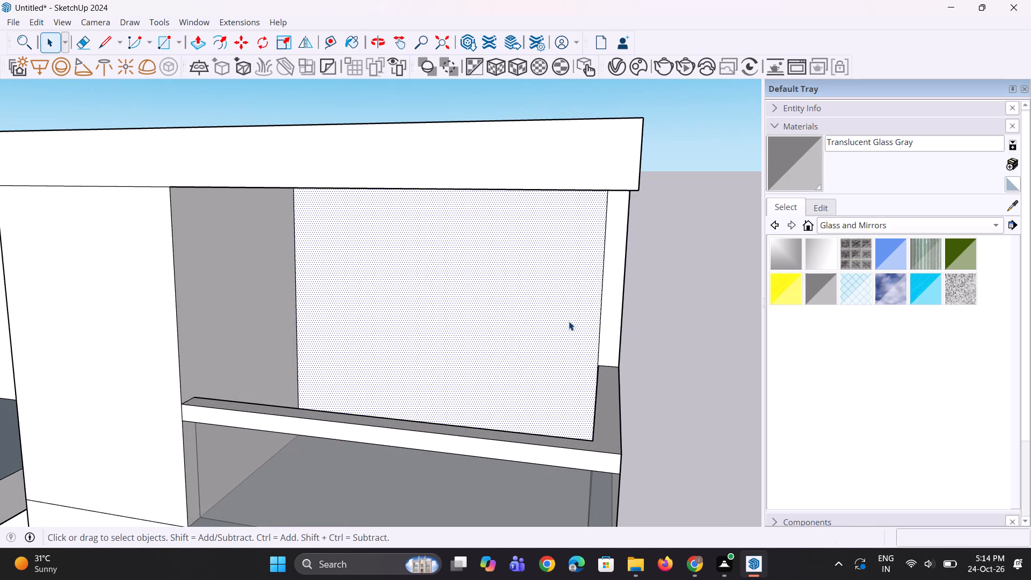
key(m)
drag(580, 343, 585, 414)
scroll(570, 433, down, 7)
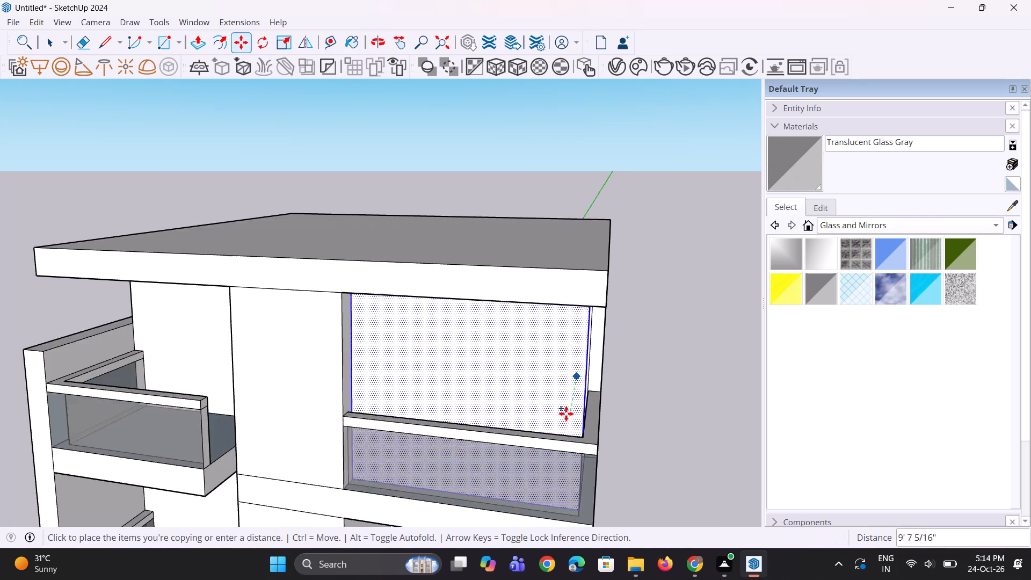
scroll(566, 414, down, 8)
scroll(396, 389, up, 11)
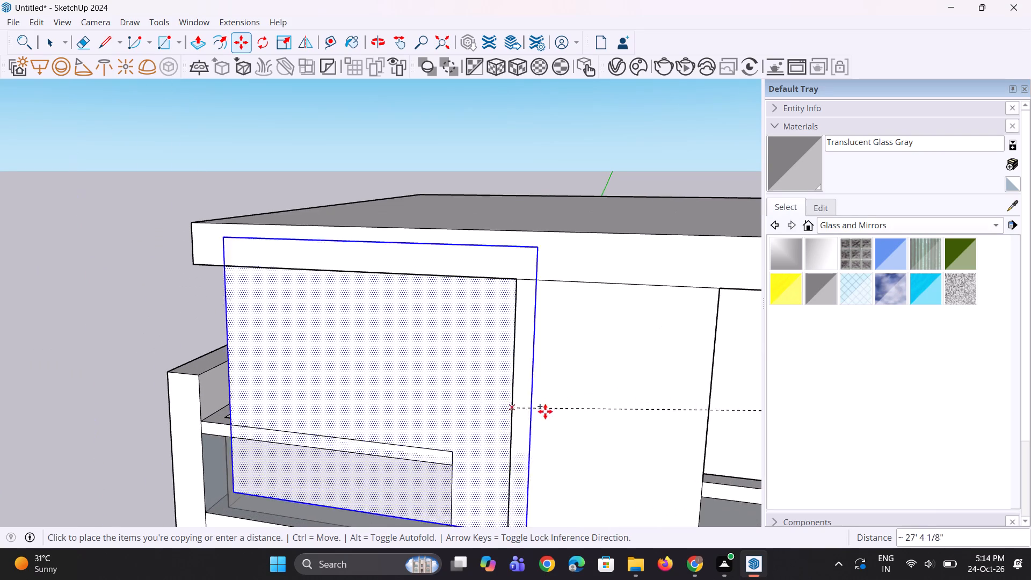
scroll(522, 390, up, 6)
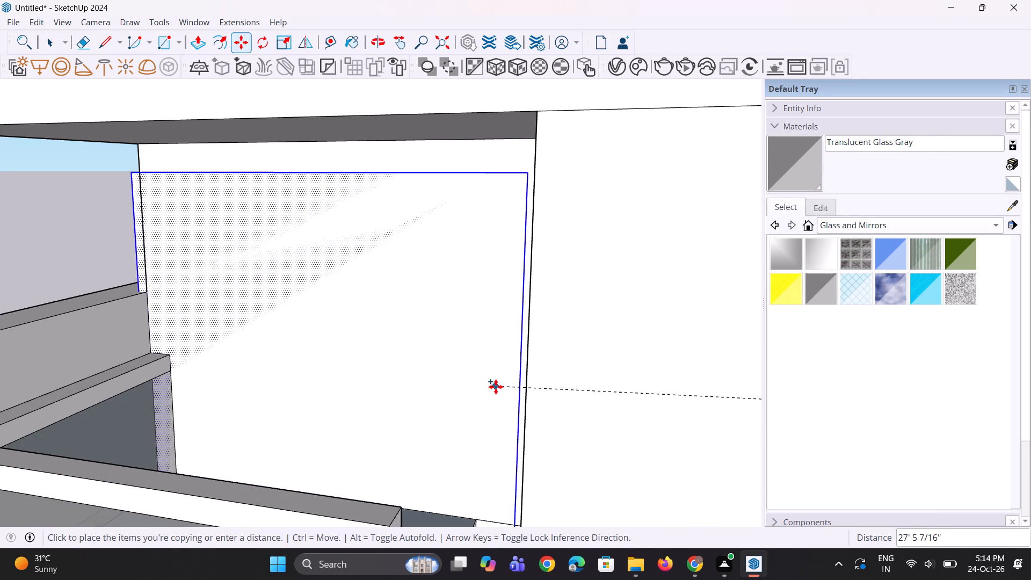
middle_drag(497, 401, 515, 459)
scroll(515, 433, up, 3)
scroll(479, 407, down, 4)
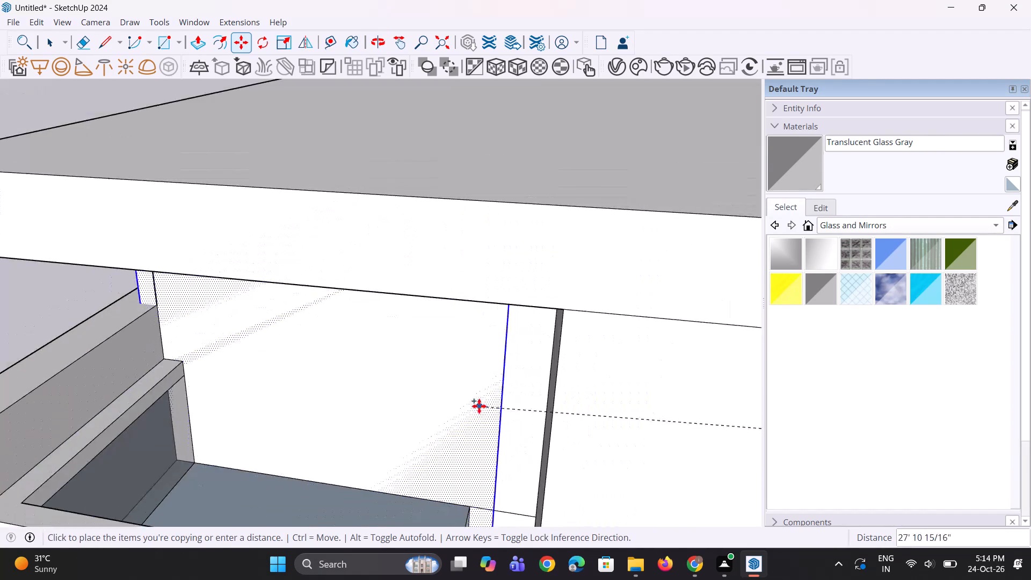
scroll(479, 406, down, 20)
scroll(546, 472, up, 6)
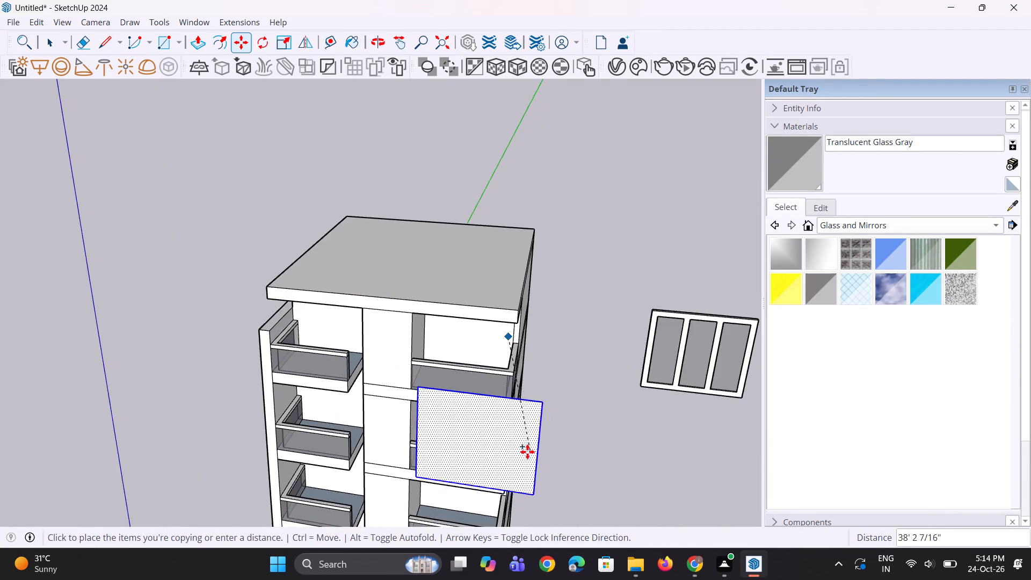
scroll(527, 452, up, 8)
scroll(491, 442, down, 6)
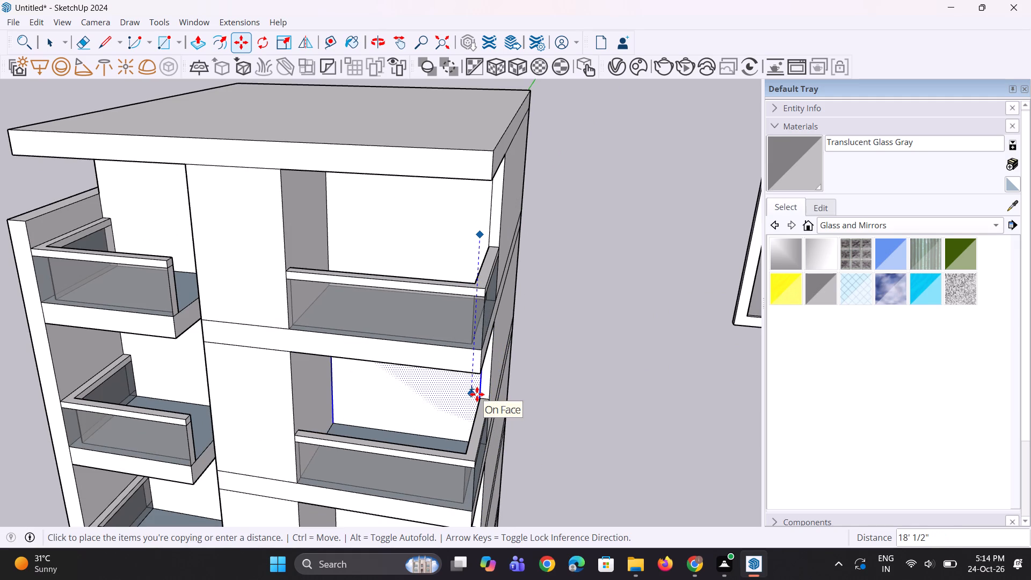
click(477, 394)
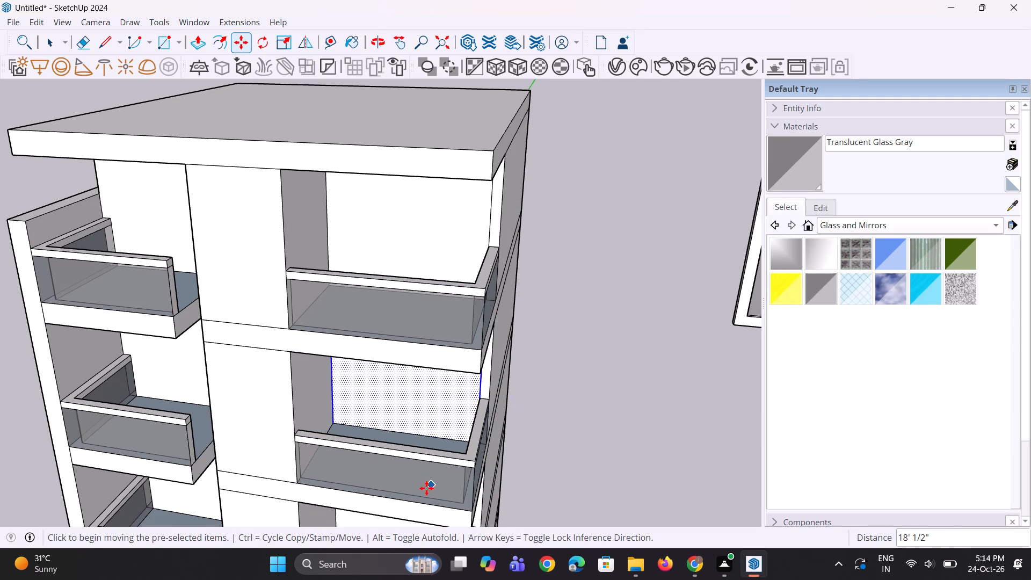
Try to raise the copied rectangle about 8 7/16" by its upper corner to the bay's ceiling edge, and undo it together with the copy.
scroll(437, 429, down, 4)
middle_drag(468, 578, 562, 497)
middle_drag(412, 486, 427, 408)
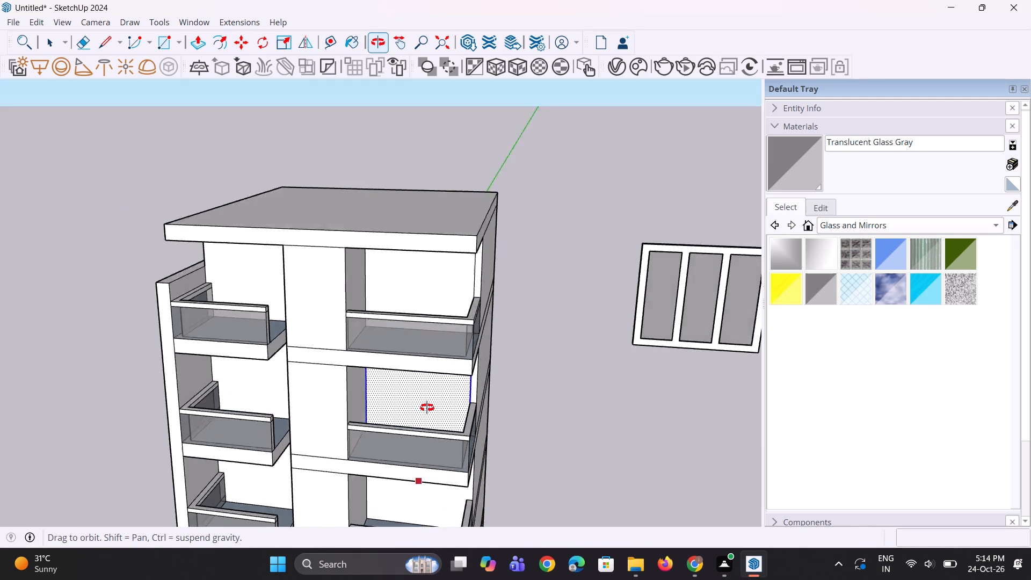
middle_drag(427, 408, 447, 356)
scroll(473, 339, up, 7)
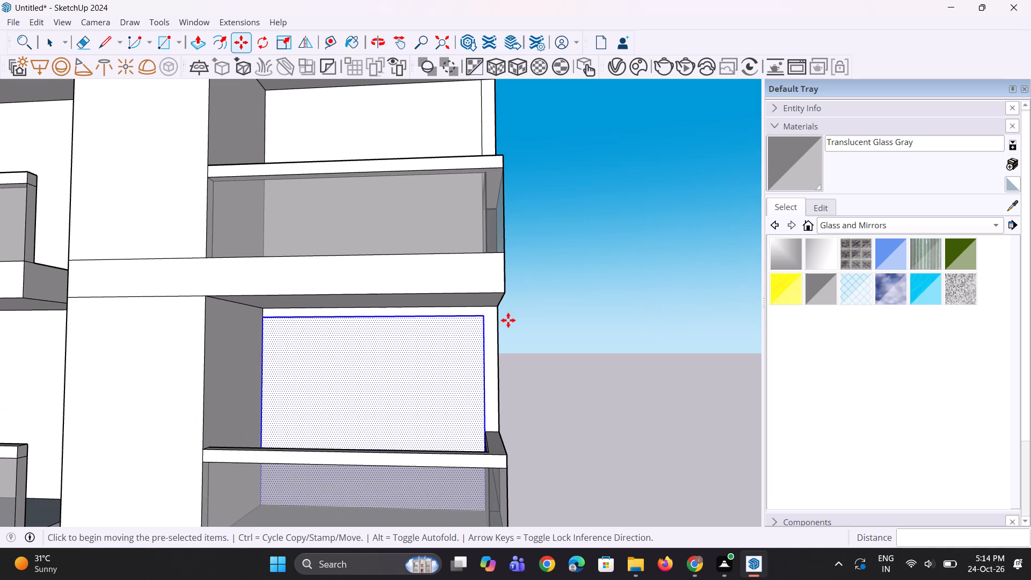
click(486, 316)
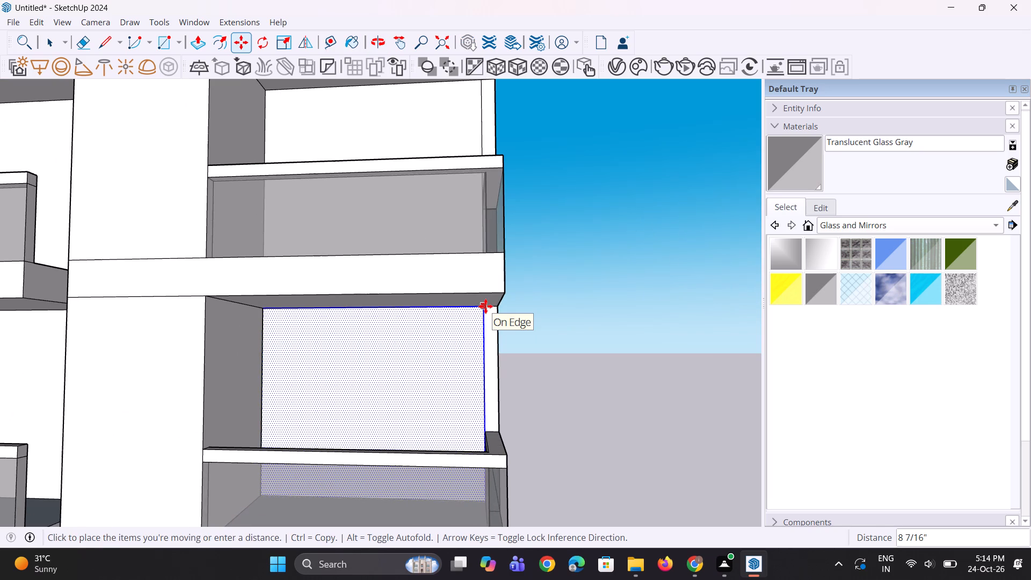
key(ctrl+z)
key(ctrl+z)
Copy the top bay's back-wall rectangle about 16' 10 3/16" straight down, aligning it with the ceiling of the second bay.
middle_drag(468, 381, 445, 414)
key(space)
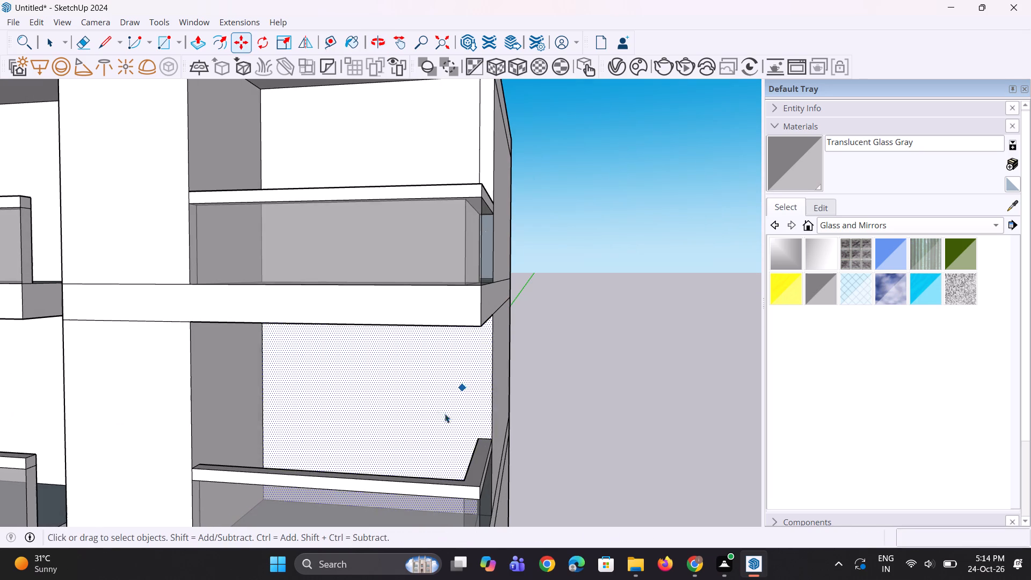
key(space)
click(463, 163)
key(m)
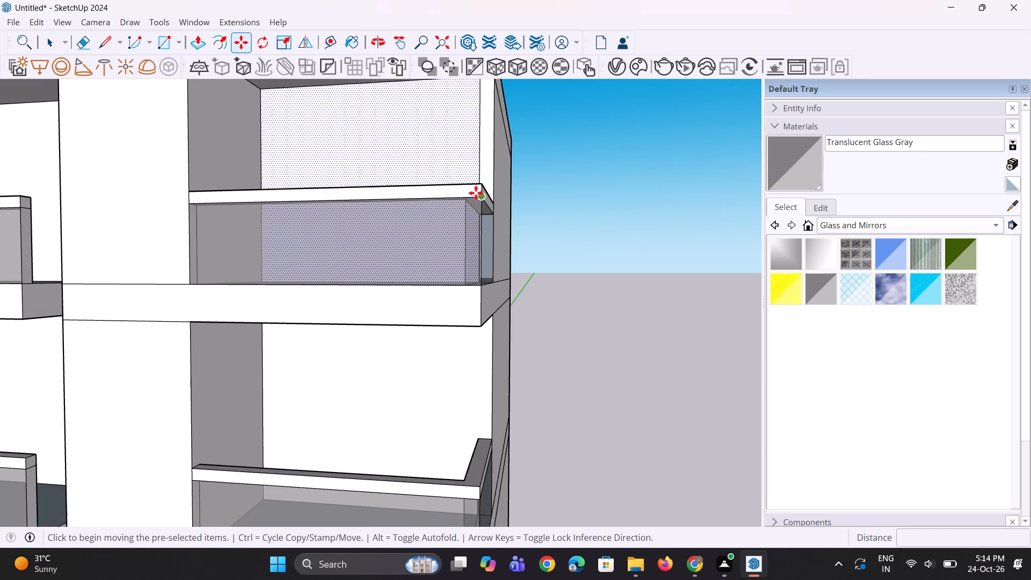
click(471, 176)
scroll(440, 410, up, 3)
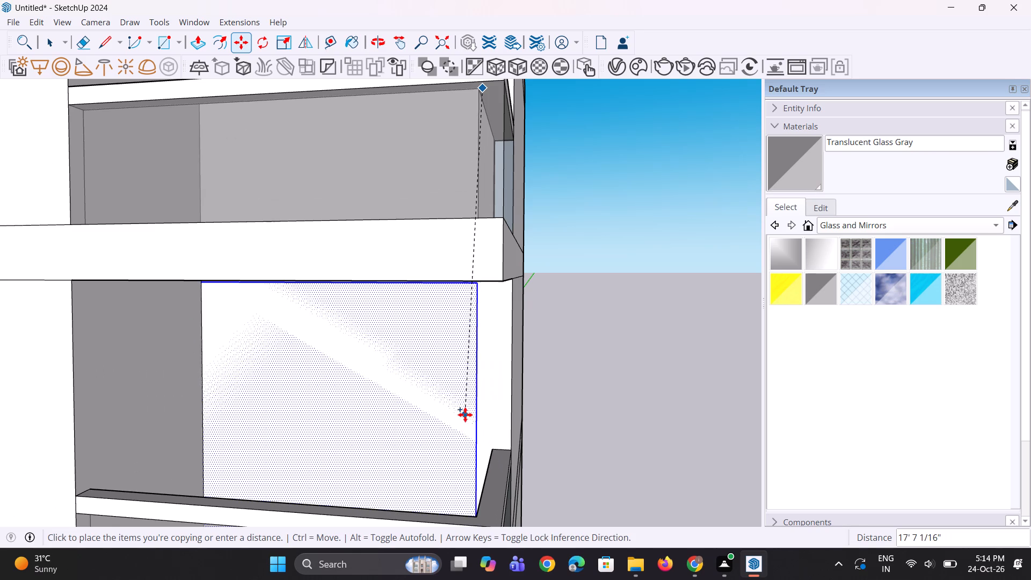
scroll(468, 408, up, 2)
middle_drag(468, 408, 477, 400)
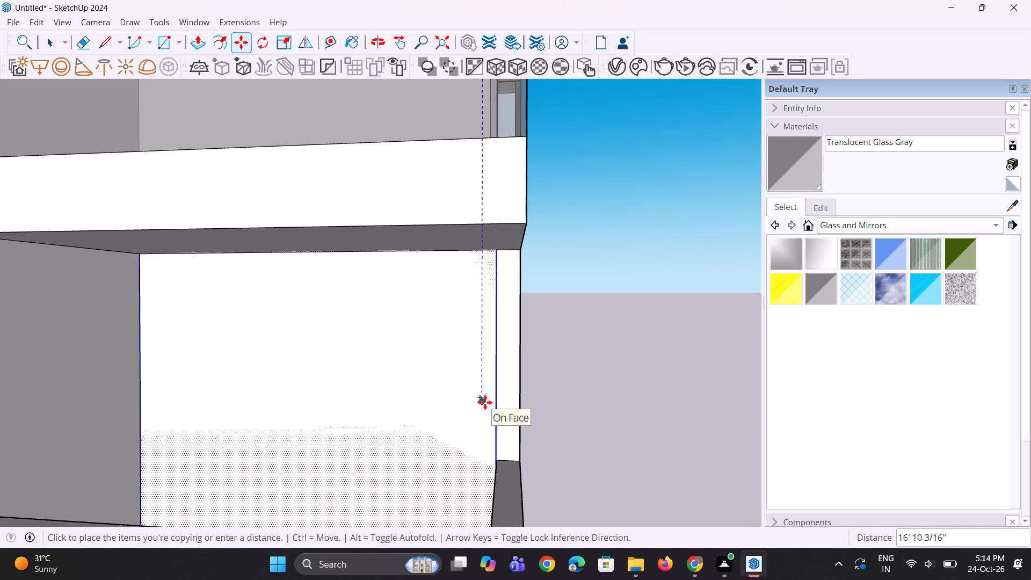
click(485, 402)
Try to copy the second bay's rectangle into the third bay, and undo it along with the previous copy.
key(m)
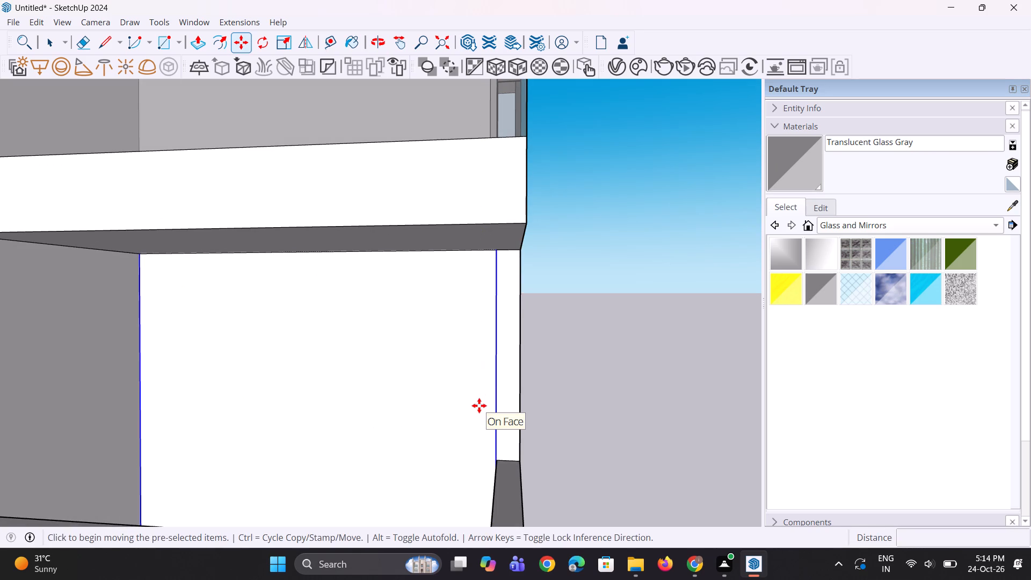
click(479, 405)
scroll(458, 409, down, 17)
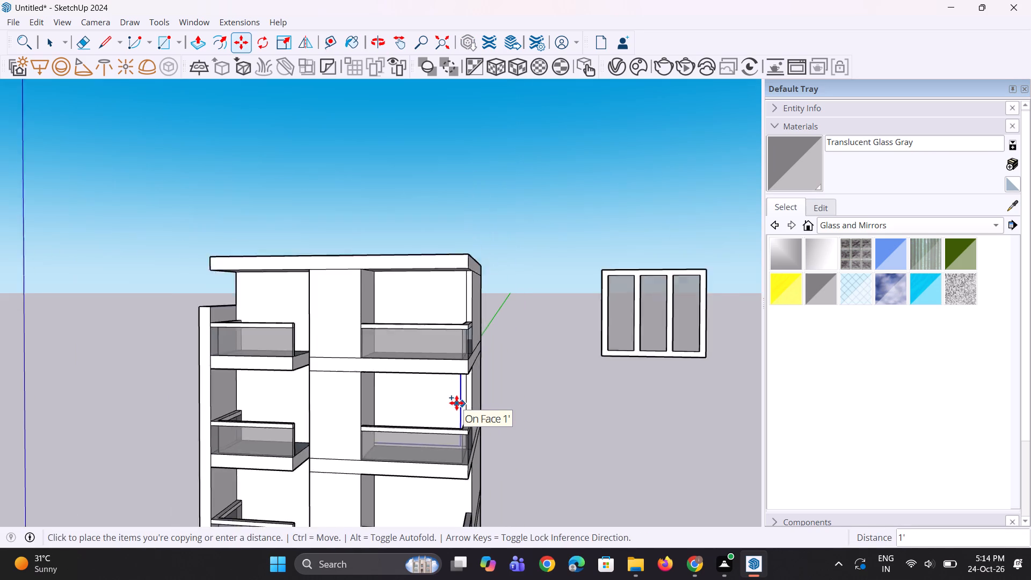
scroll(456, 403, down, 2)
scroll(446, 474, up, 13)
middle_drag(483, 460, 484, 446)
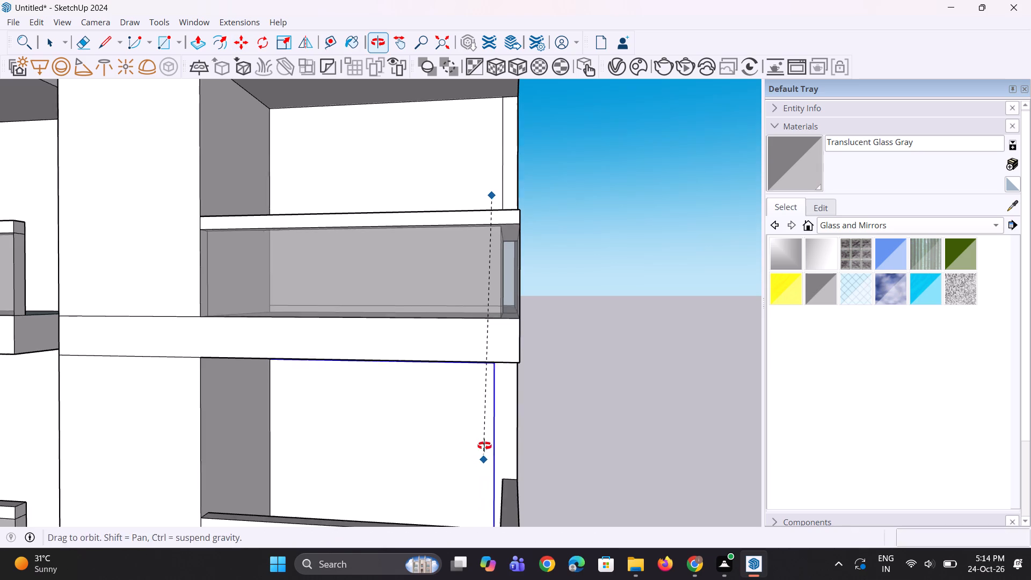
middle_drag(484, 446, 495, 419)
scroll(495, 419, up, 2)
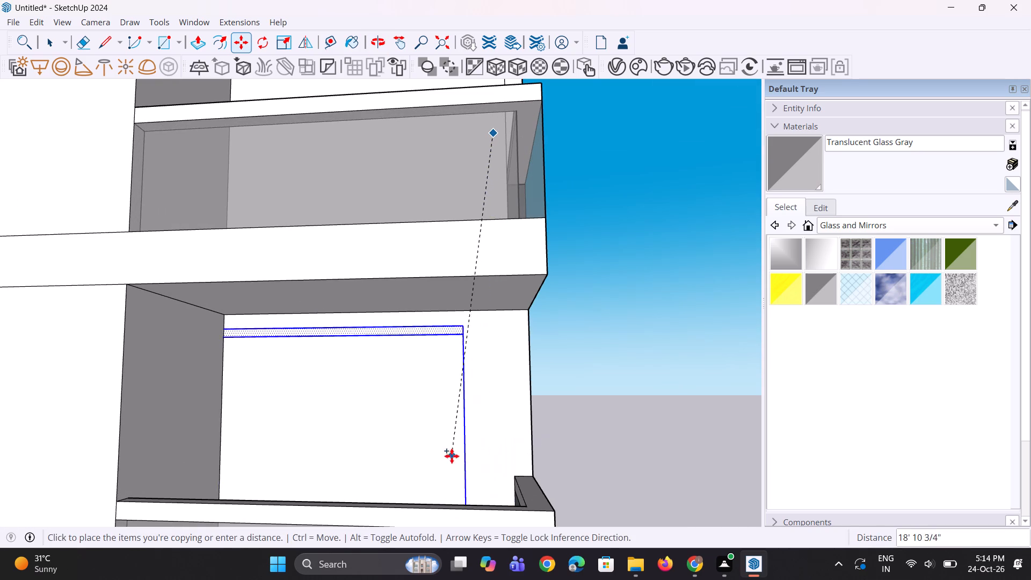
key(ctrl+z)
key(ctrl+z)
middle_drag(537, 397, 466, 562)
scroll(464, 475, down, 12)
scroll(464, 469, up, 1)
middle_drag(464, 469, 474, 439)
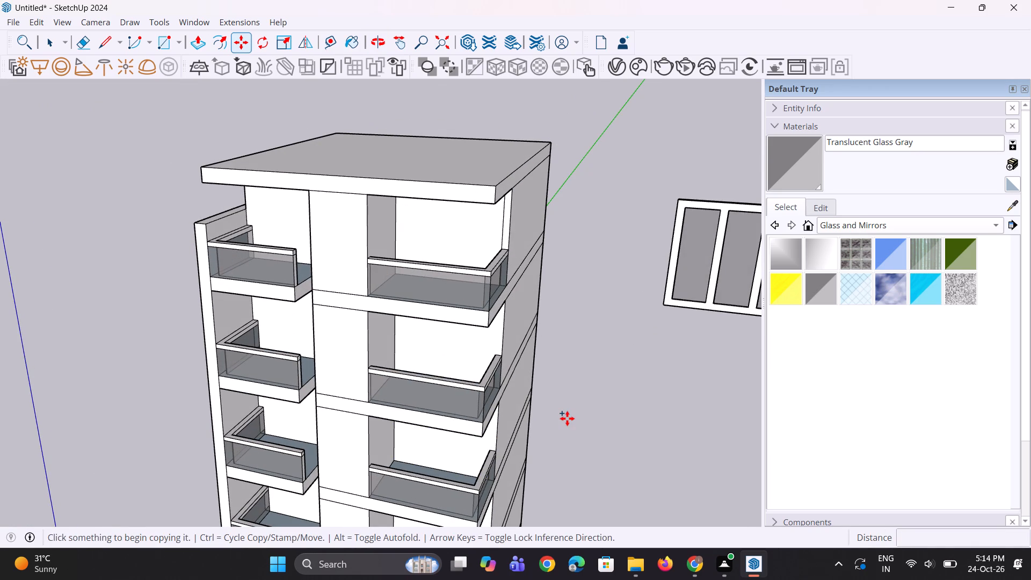
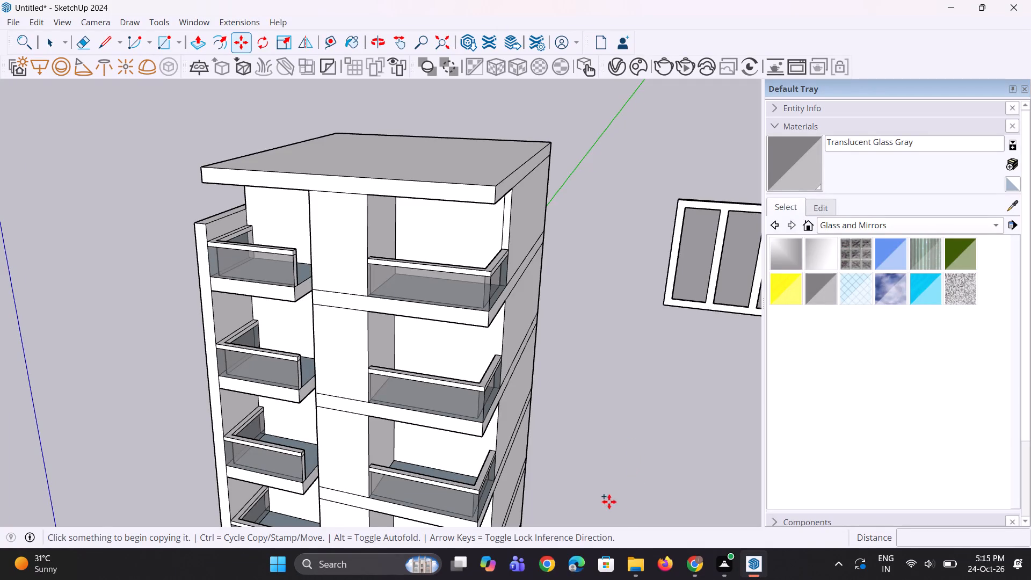
Erase the leftover vertical edge on the top bay's back wall, near its outer corner.
scroll(599, 502, down, 3)
middle_drag(577, 458, 558, 397)
scroll(527, 293, up, 5)
middle_drag(527, 292, 518, 272)
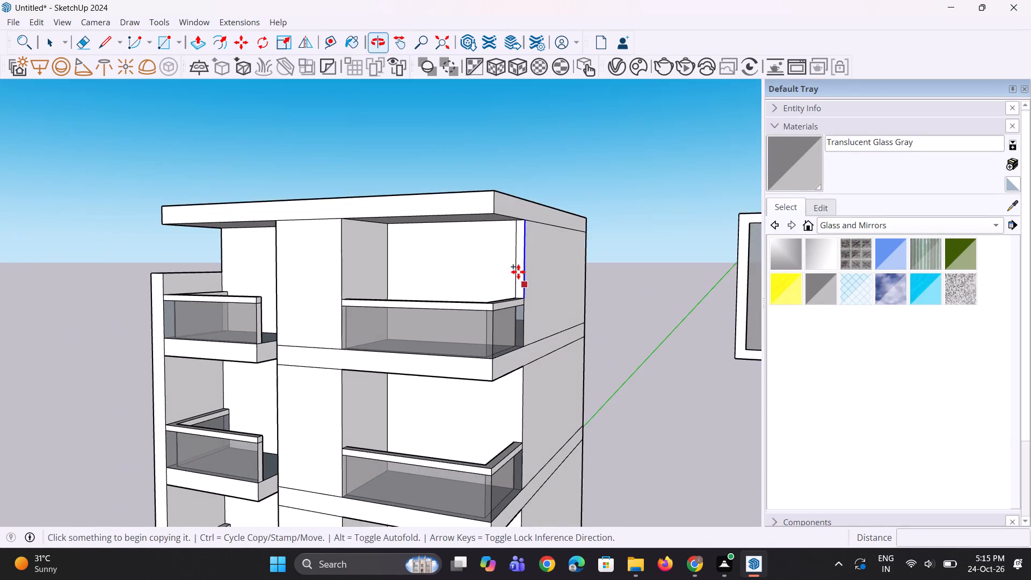
key(e)
scroll(518, 272, up, 3)
click(514, 260)
Draw a rectangle about 13' 10 5/8" by 13' 7 5/16" on the top bay's back wall, starting at the floor edge.
middle_drag(489, 281, 538, 359)
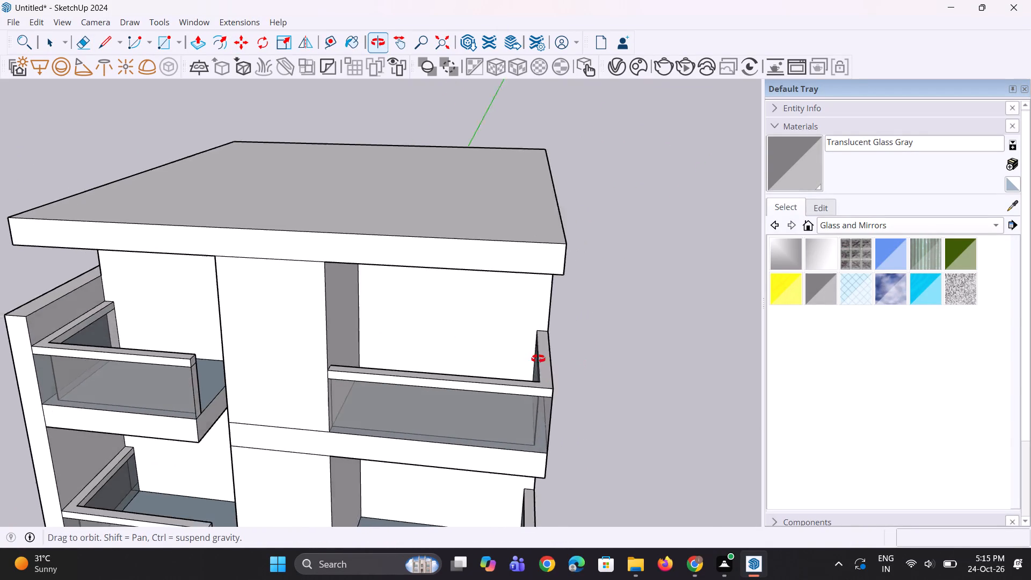
middle_drag(538, 359, 544, 355)
key(r)
scroll(463, 303, up, 5)
middle_drag(426, 334, 439, 360)
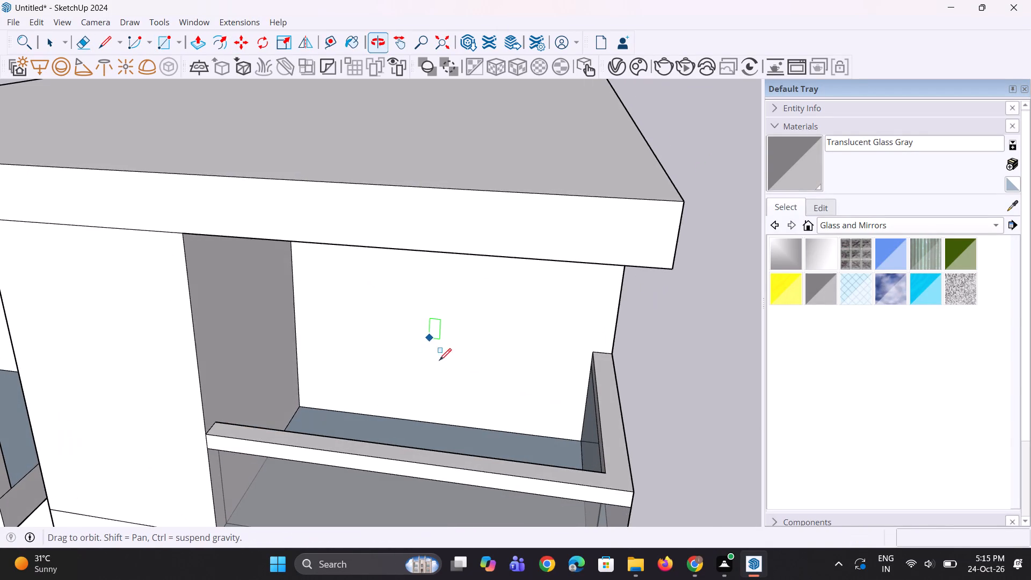
click(320, 408)
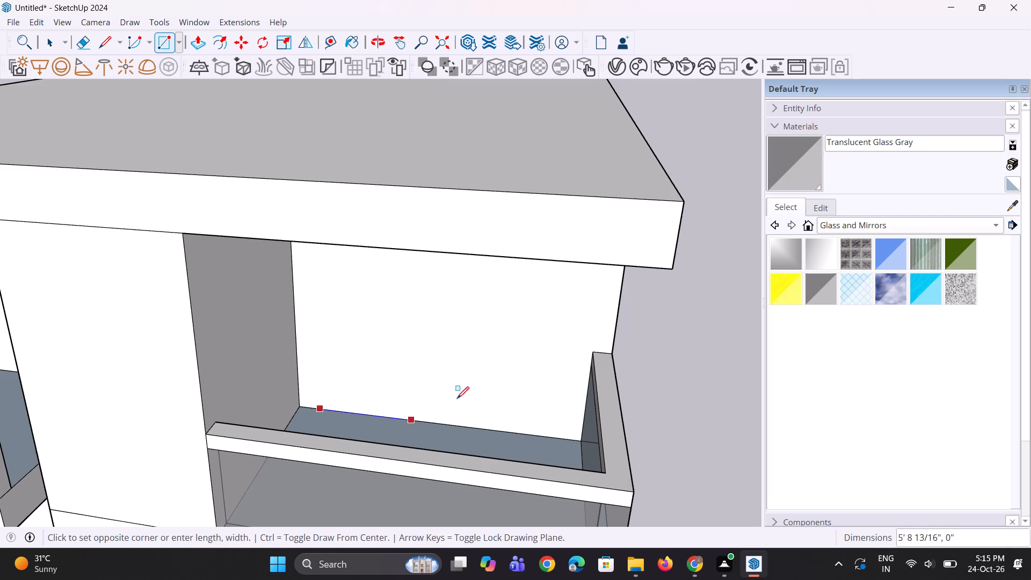
middle_drag(557, 339, 560, 305)
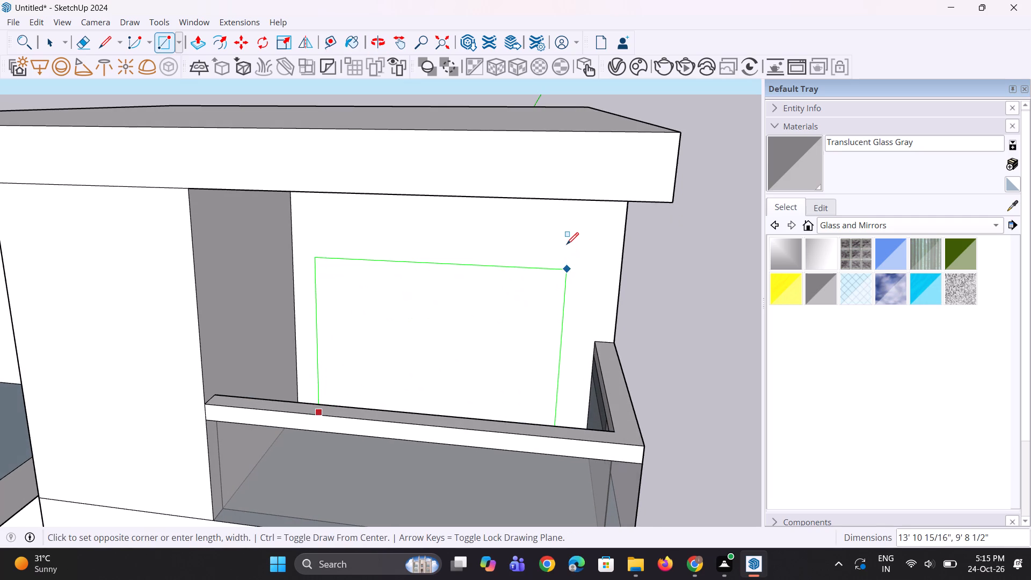
middle_drag(567, 244, 567, 200)
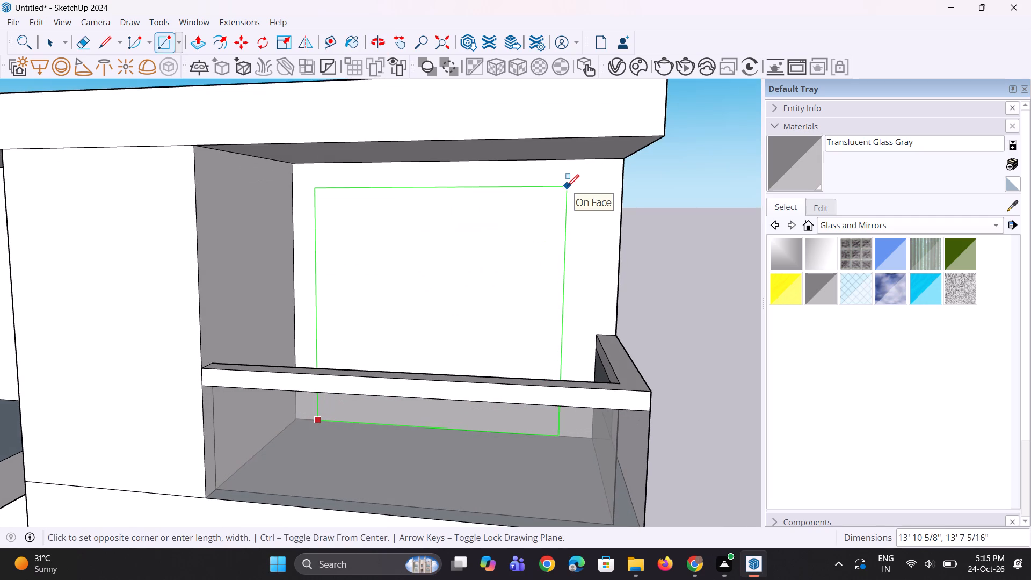
click(567, 186)
Copy the top bay's back-wall rectangle about 16' 9 13/16" straight down onto the second bay's back wall, just below the ceiling.
middle_drag(562, 257, 541, 265)
key(space)
click(540, 266)
key(m)
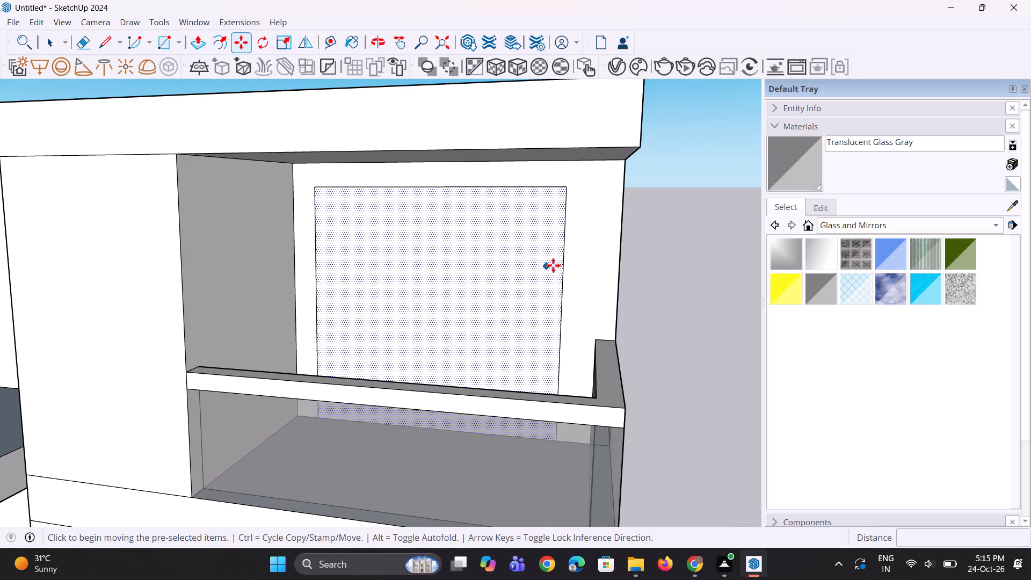
click(569, 188)
scroll(553, 245, down, 8)
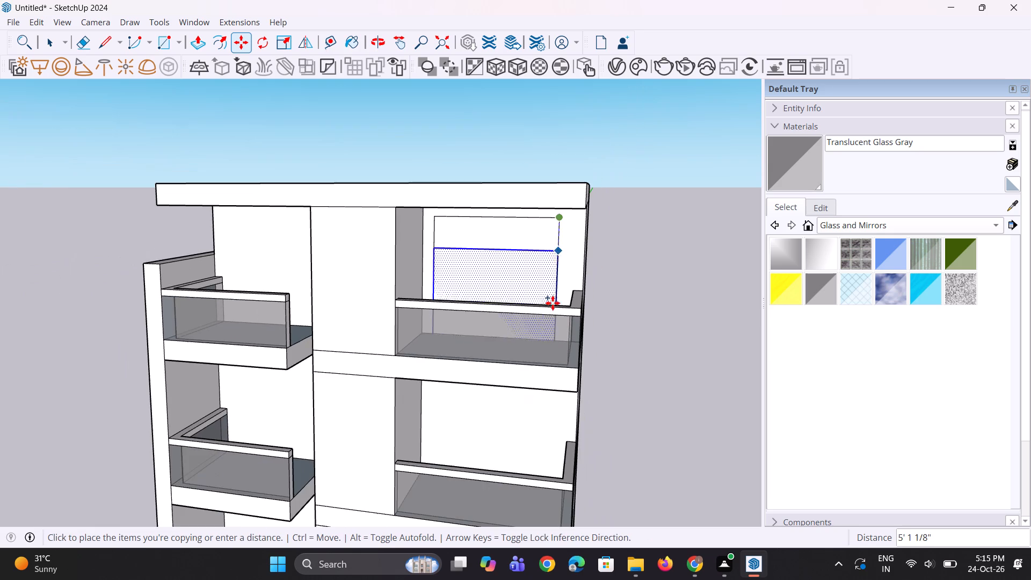
scroll(553, 373, up, 7)
middle_drag(557, 405, 589, 357)
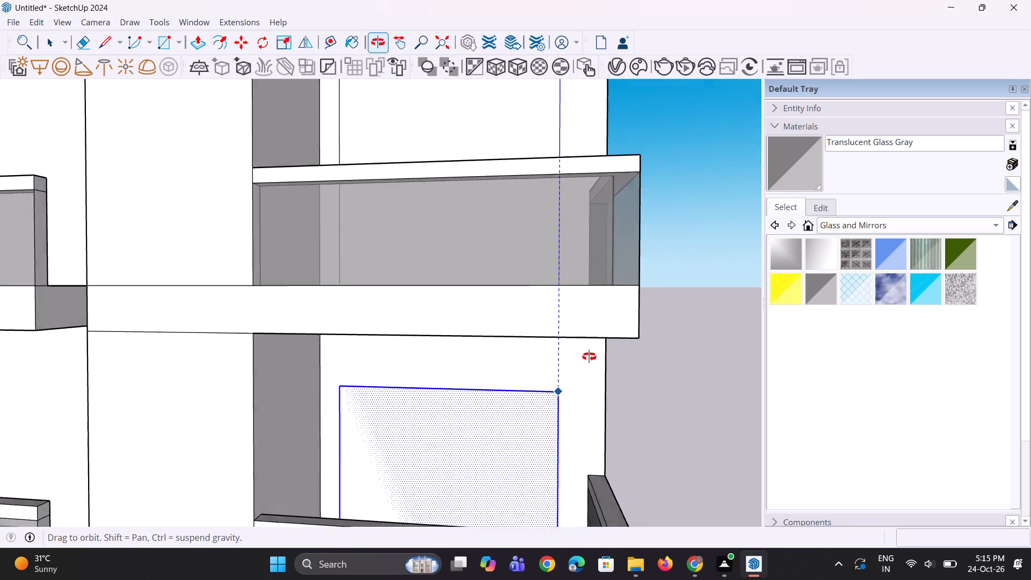
middle_drag(589, 357, 590, 352)
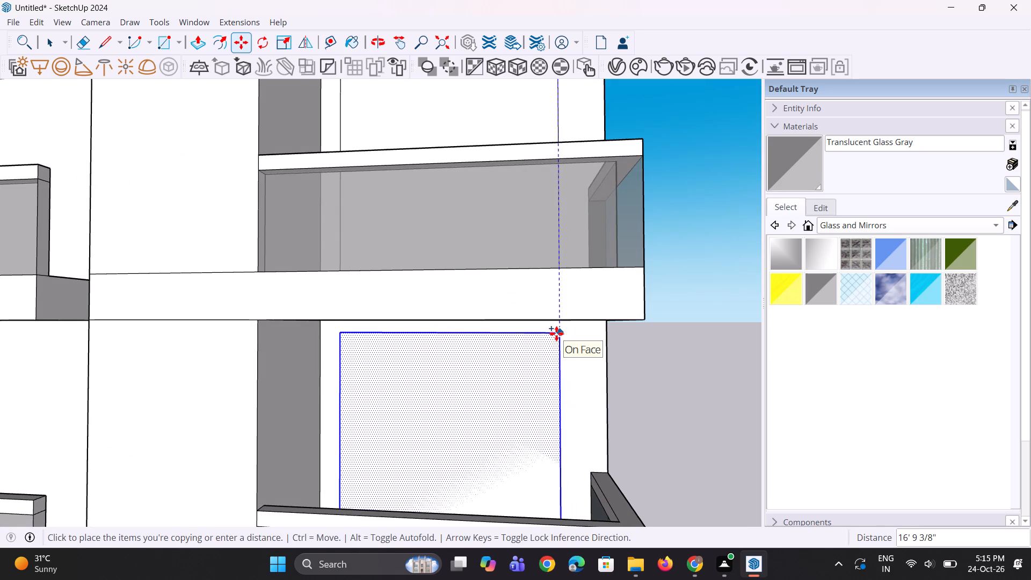
scroll(556, 335, up, 1)
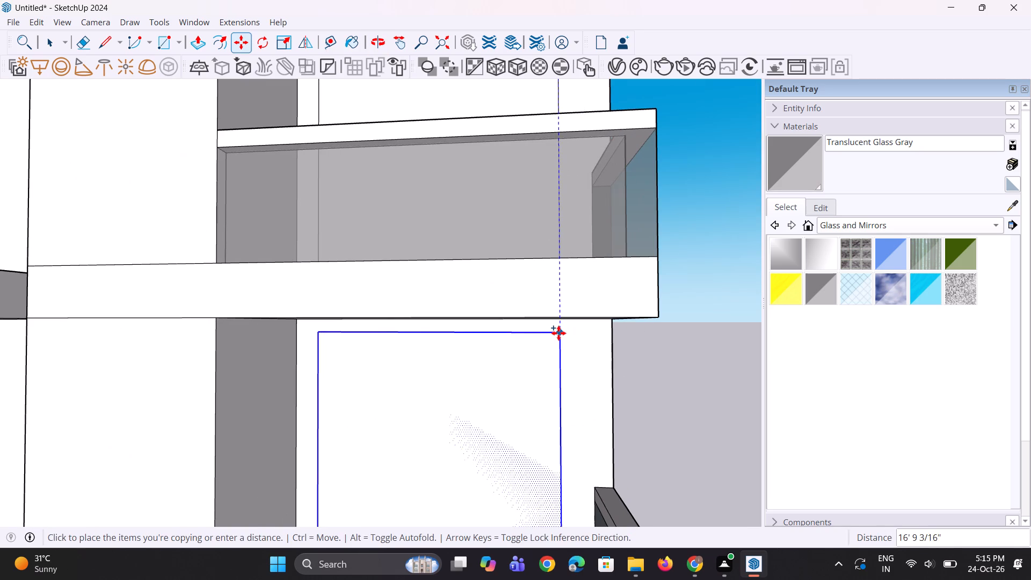
scroll(558, 333, down, 4)
middle_drag(557, 385, 556, 392)
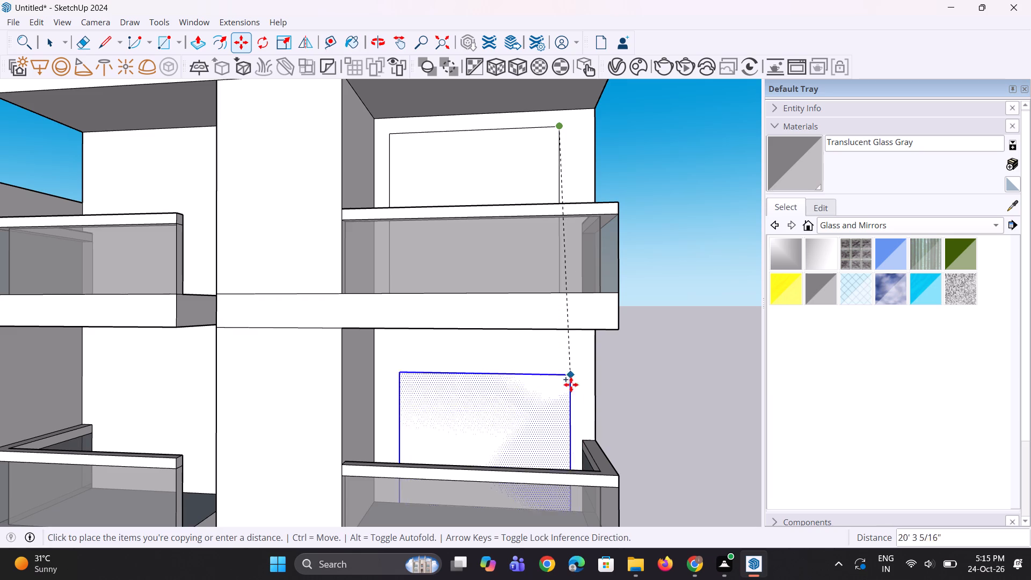
middle_drag(654, 334, 492, 390)
scroll(489, 409, up, 1)
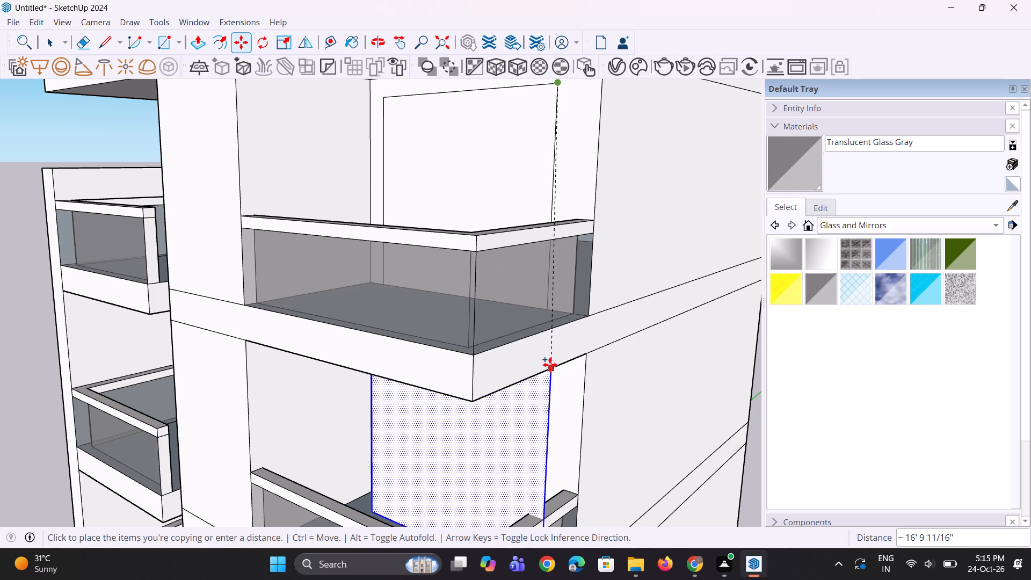
scroll(566, 352, up, 1)
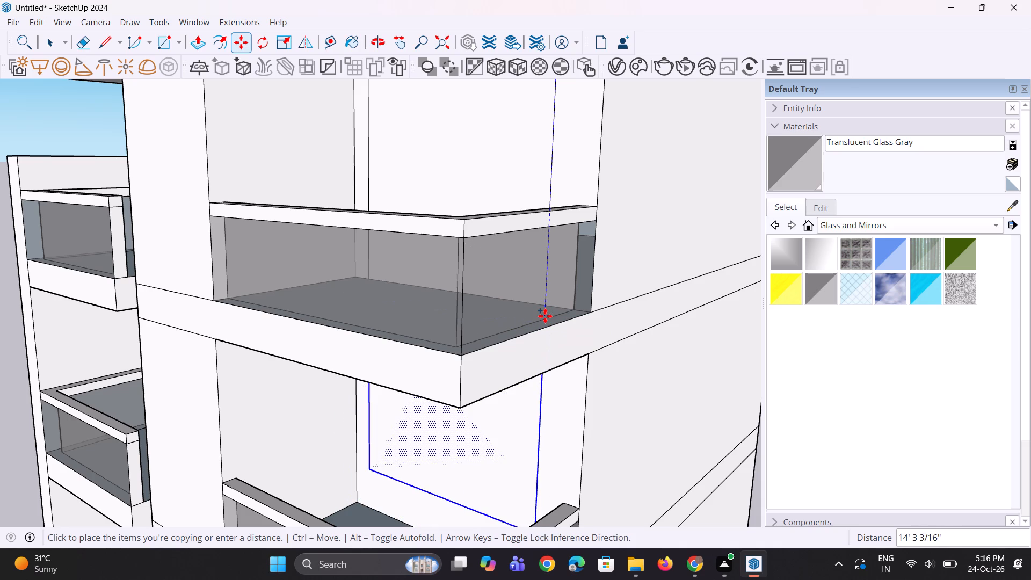
scroll(545, 316, down, 3)
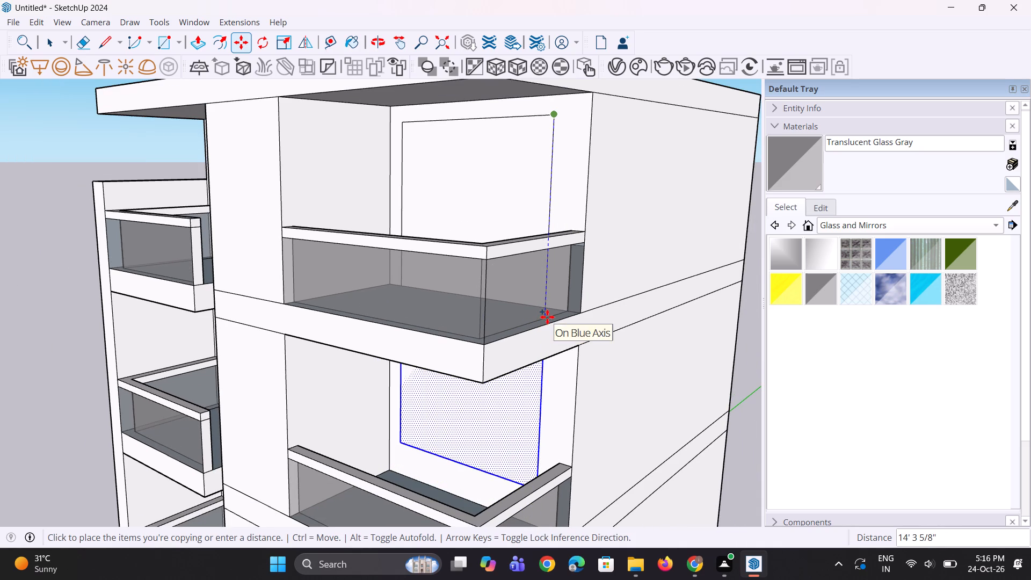
scroll(547, 322, up, 2)
scroll(531, 406, up, 3)
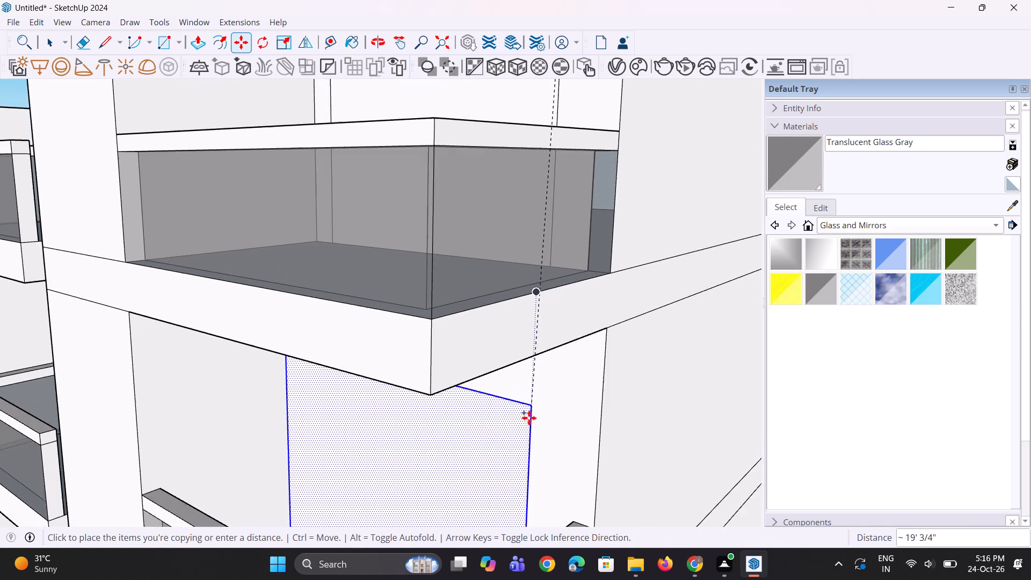
scroll(528, 429, up, 4)
middle_drag(533, 422, 576, 340)
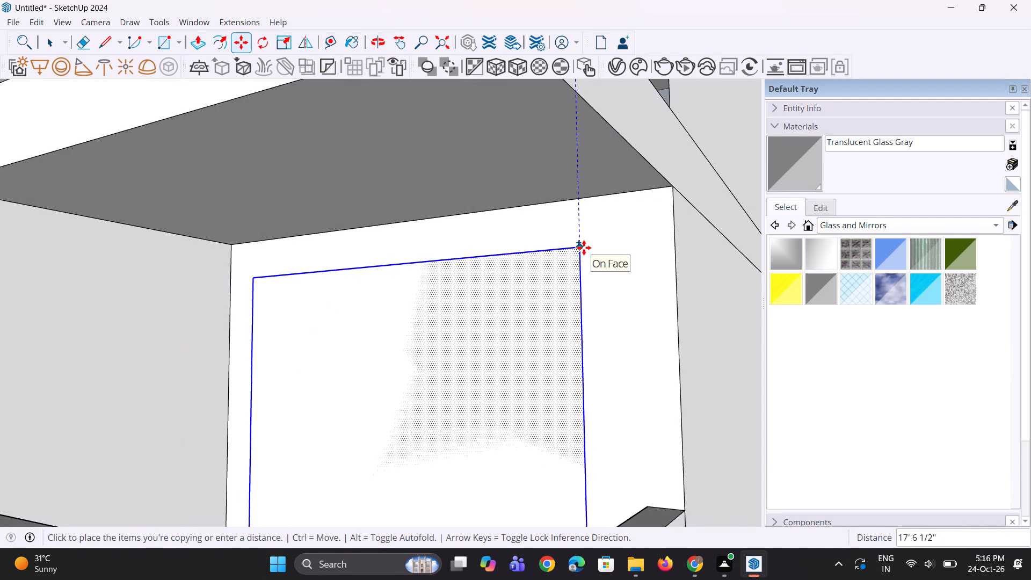
middle_drag(584, 248, 483, 334)
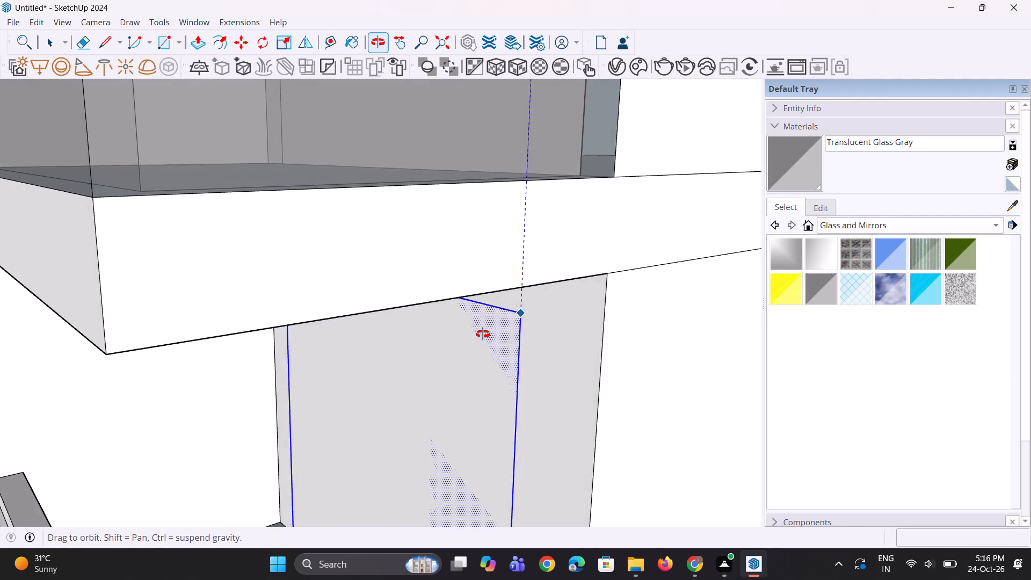
middle_drag(483, 334, 506, 297)
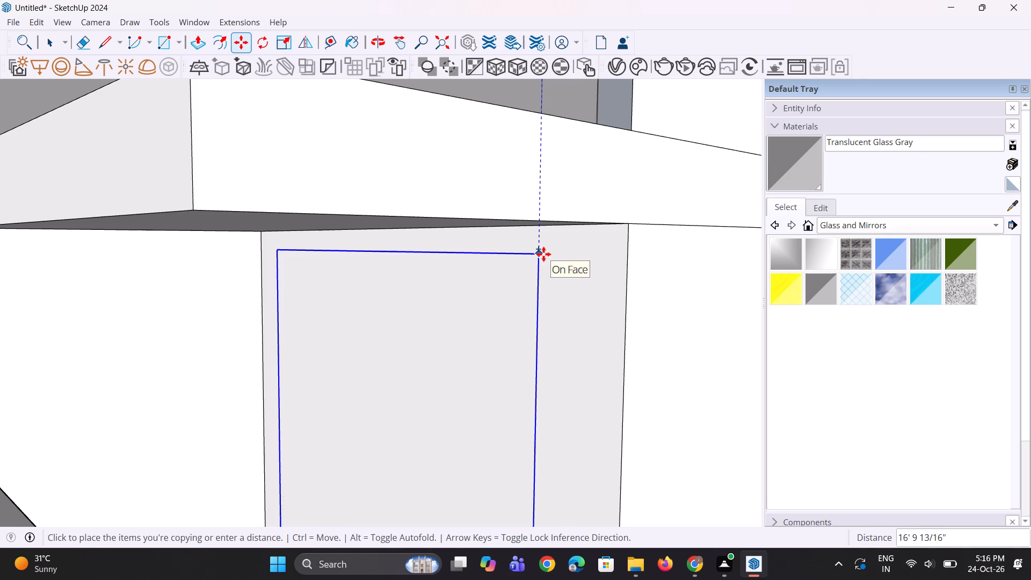
click(543, 254)
Copy the second bay's back-wall rectangle about 17' 11 3/8" straight down onto the third bay's back wall.
scroll(551, 255, down, 10)
middle_drag(533, 376, 666, 360)
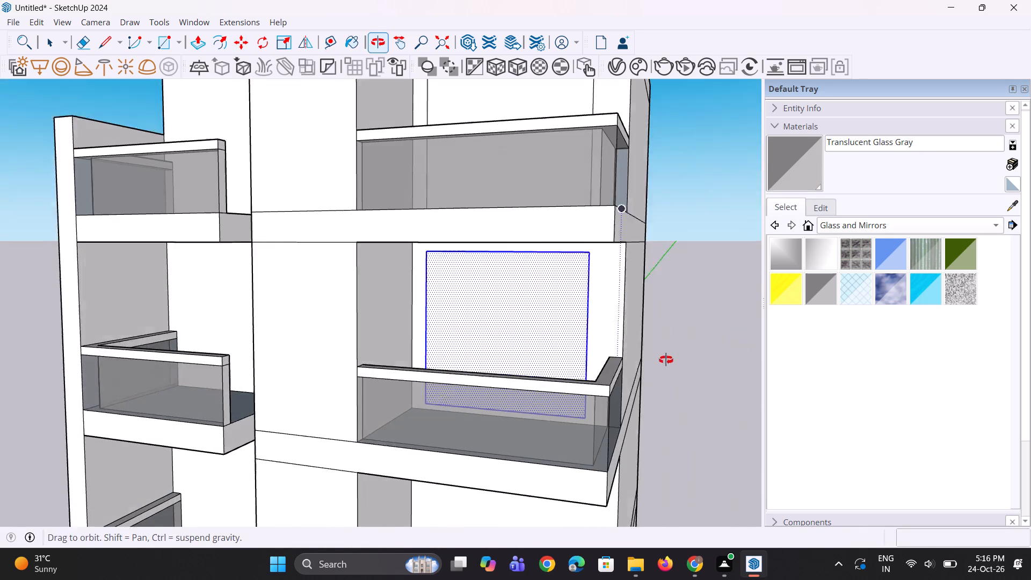
click(563, 324)
scroll(576, 344, down, 5)
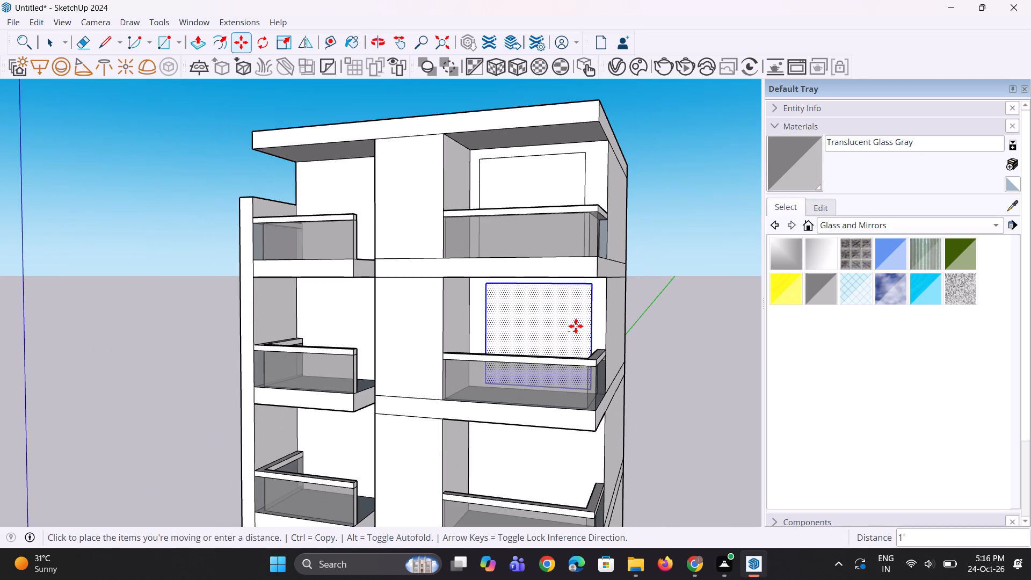
scroll(565, 342, down, 2)
scroll(547, 452, up, 5)
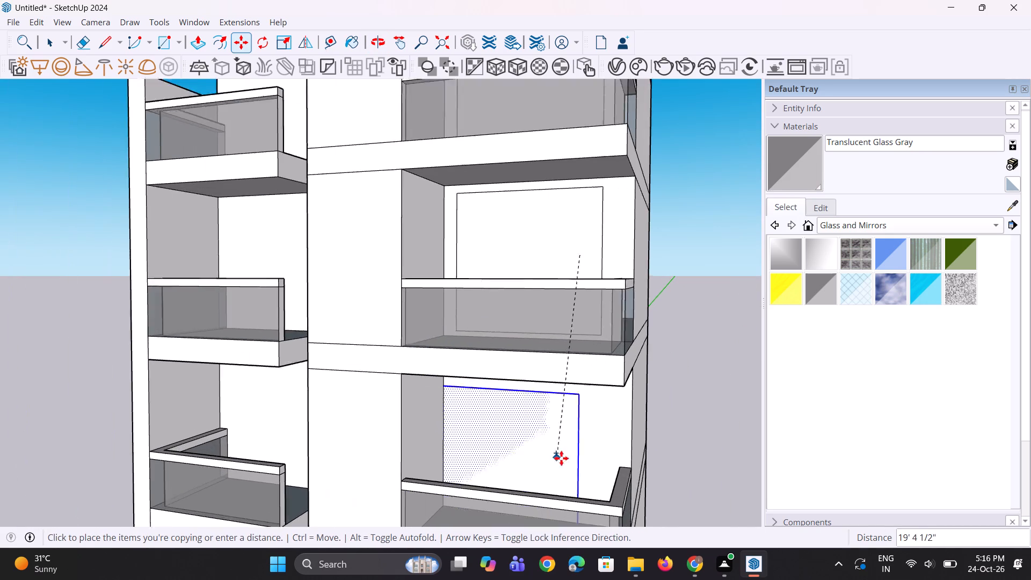
scroll(561, 458, up, 1)
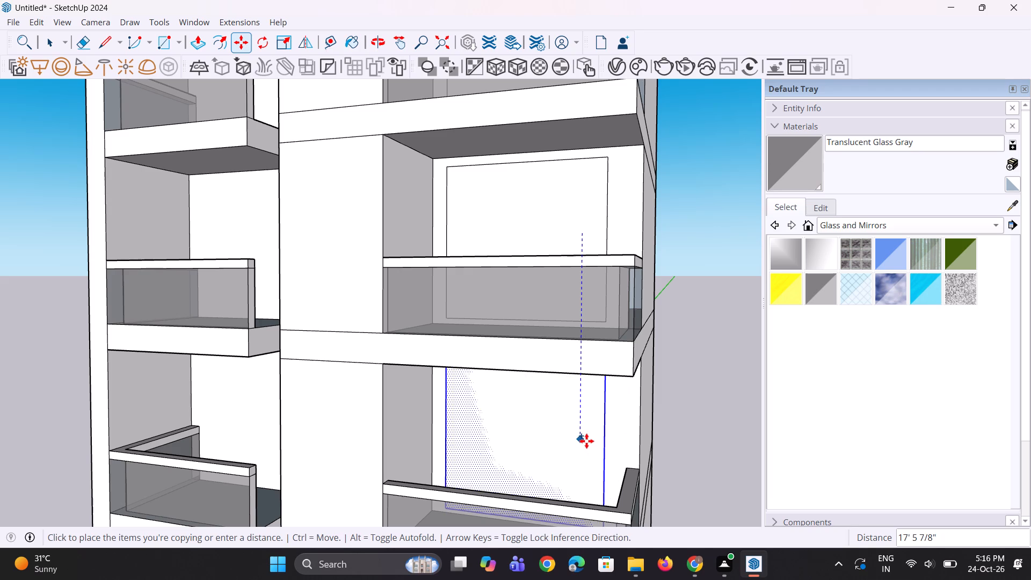
click(586, 445)
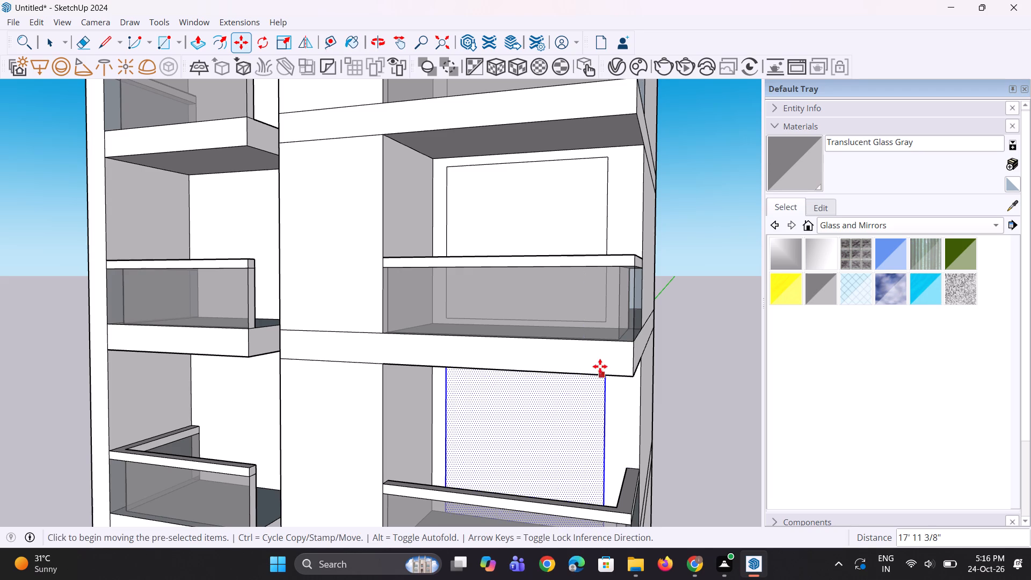
Stamp copies of the third bay's rectangle onto the fourth and fifth bays' back walls, about 17' and 35' straight down.
scroll(600, 366, down, 9)
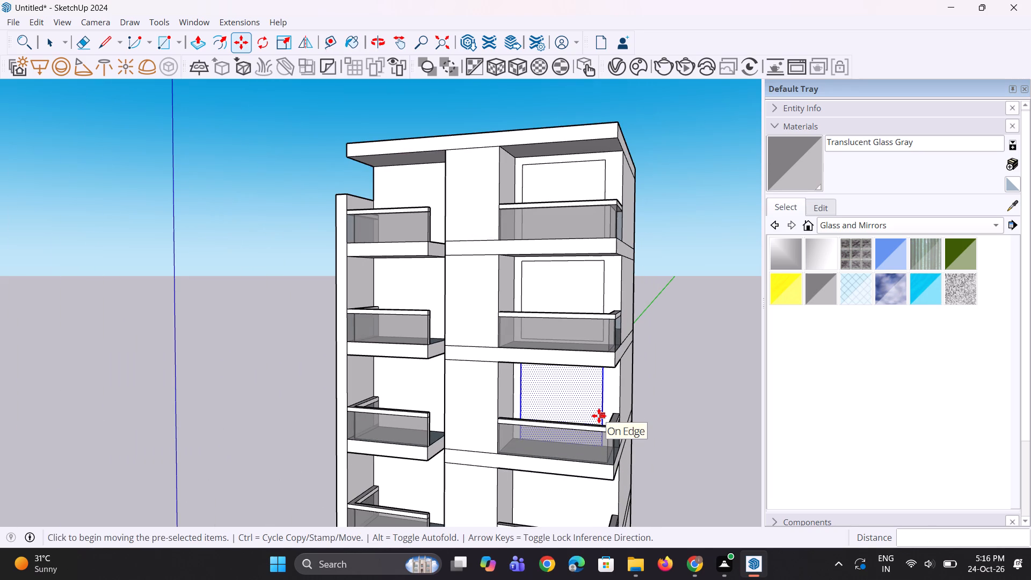
click(599, 416)
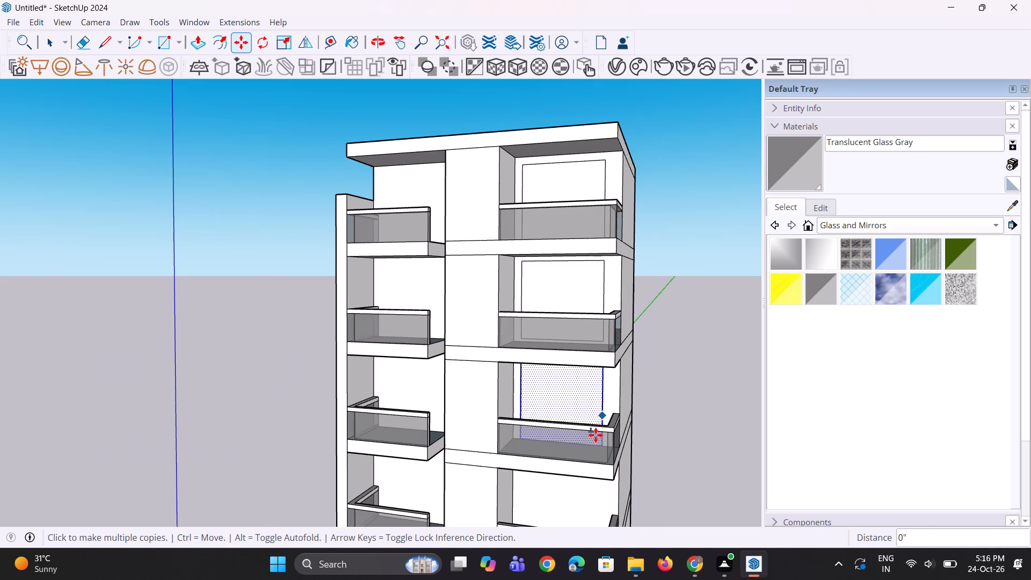
scroll(595, 423, down, 5)
scroll(584, 513, up, 8)
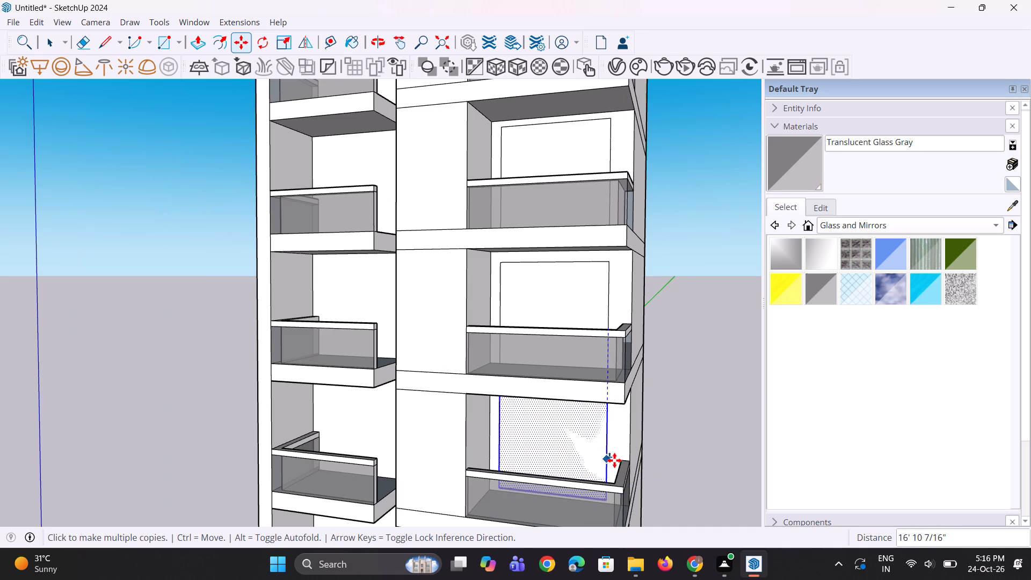
click(614, 461)
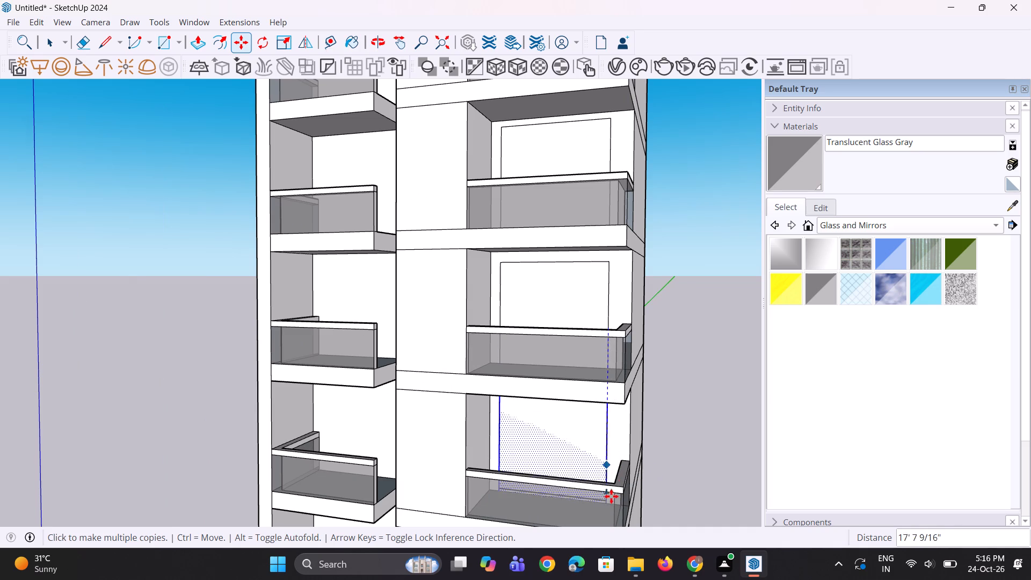
scroll(578, 411, down, 10)
scroll(586, 525, up, 9)
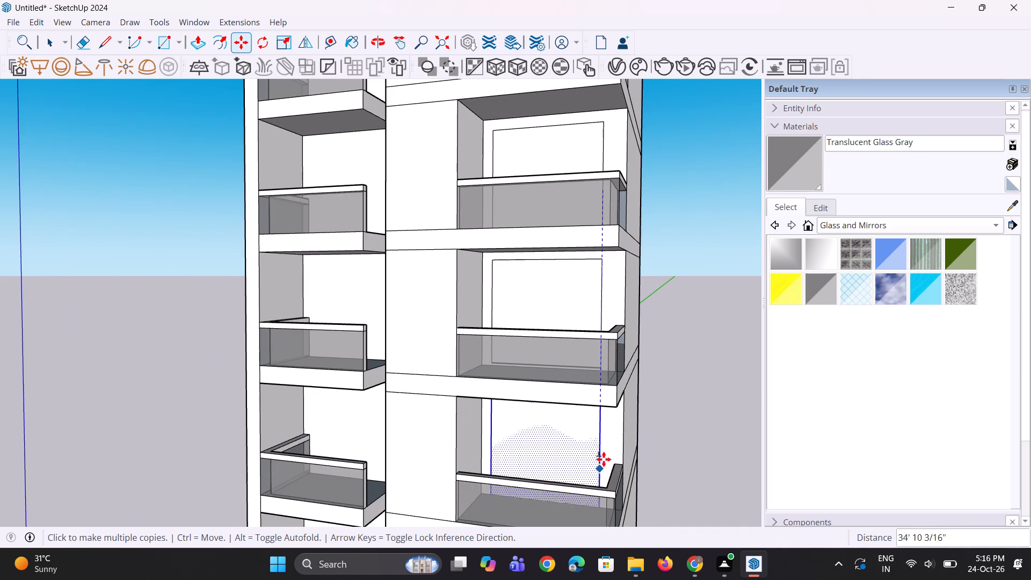
click(604, 464)
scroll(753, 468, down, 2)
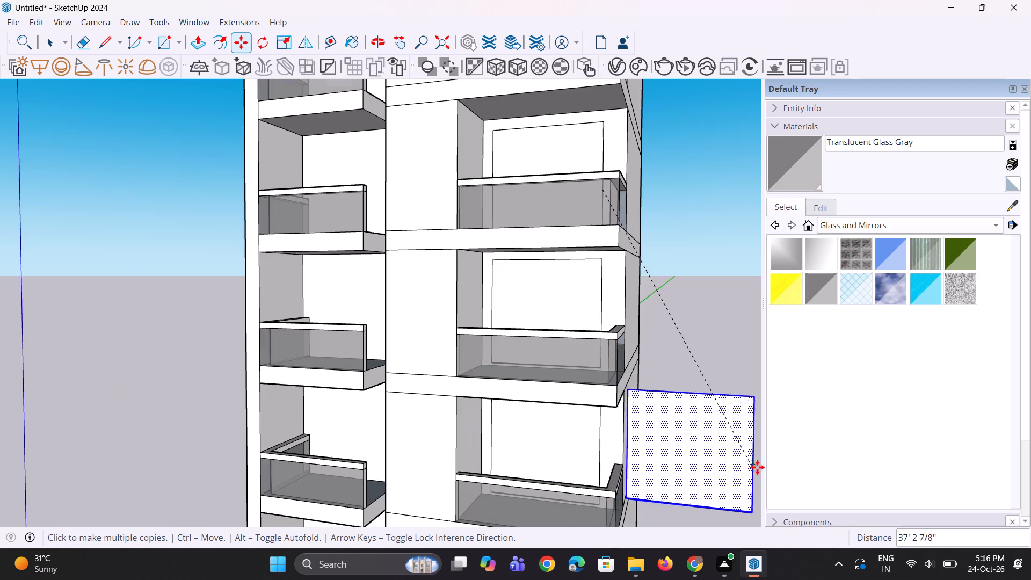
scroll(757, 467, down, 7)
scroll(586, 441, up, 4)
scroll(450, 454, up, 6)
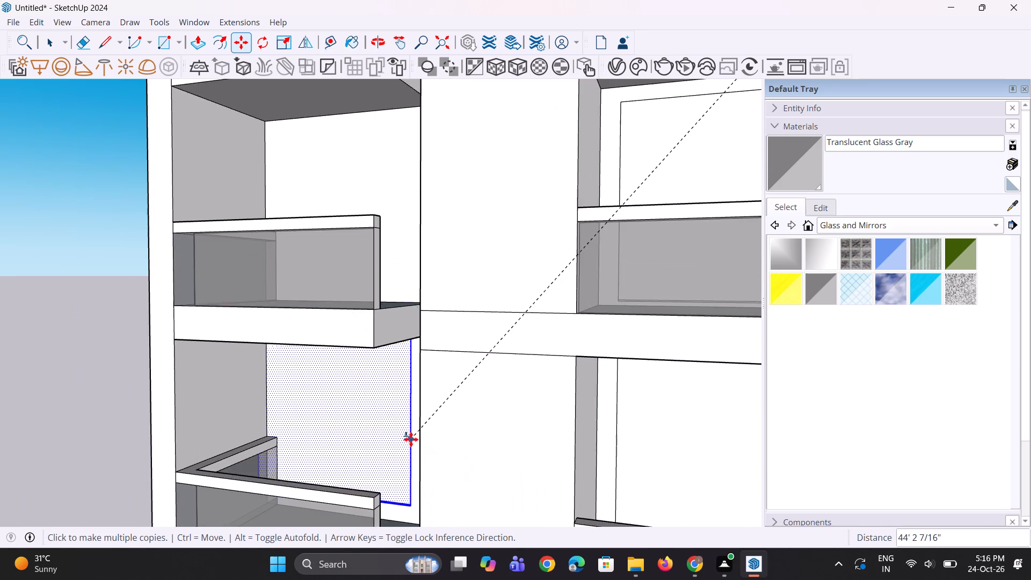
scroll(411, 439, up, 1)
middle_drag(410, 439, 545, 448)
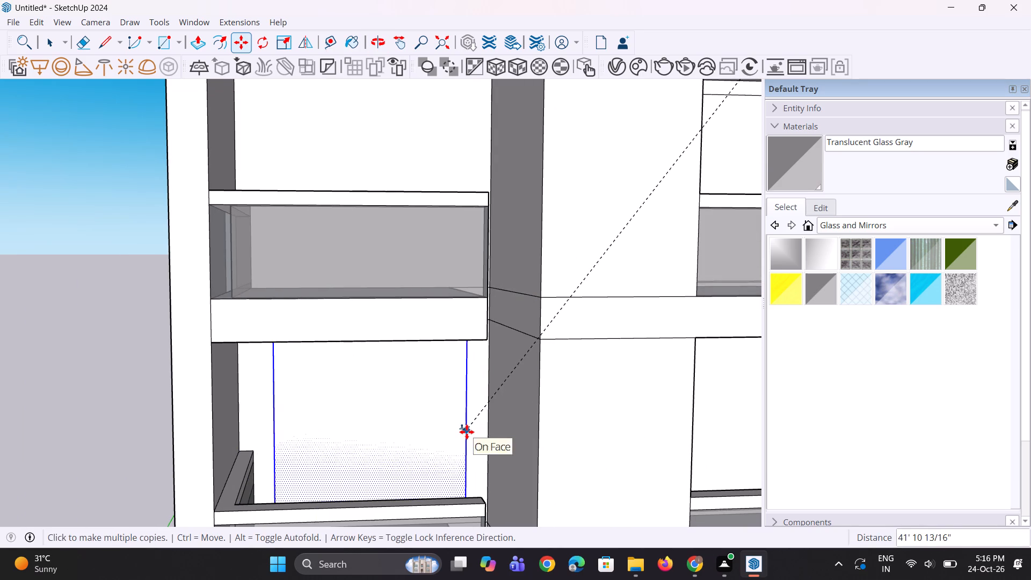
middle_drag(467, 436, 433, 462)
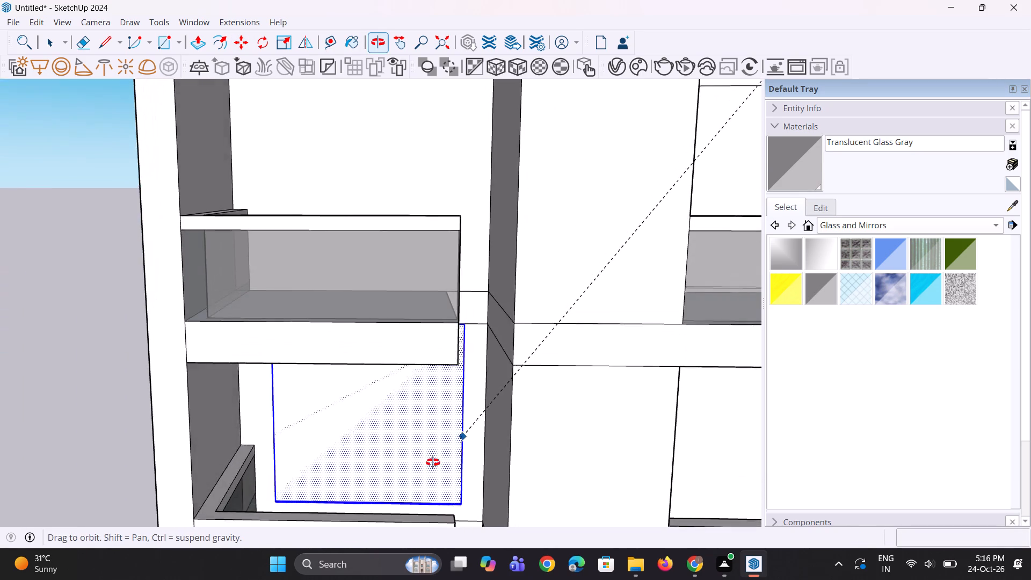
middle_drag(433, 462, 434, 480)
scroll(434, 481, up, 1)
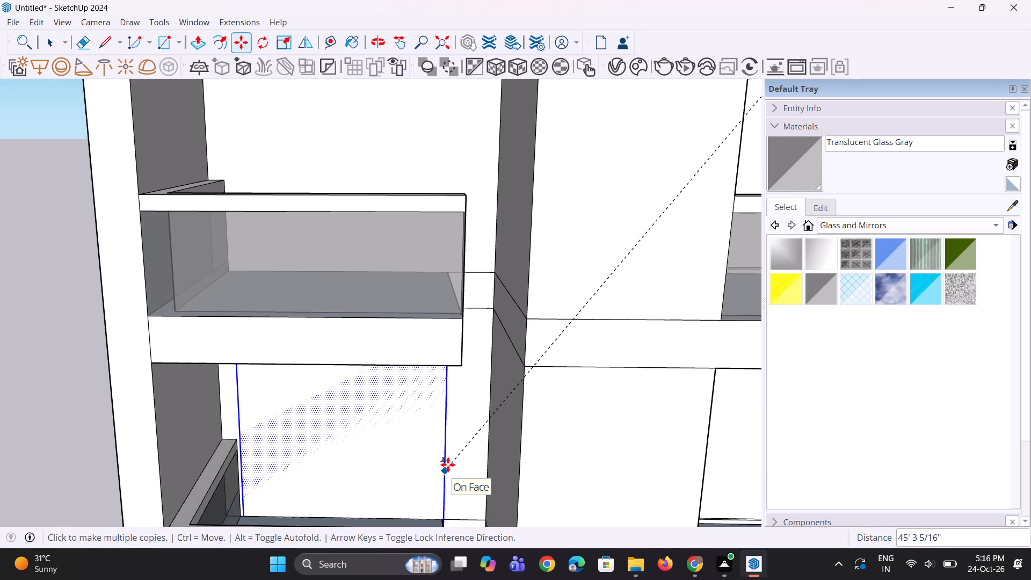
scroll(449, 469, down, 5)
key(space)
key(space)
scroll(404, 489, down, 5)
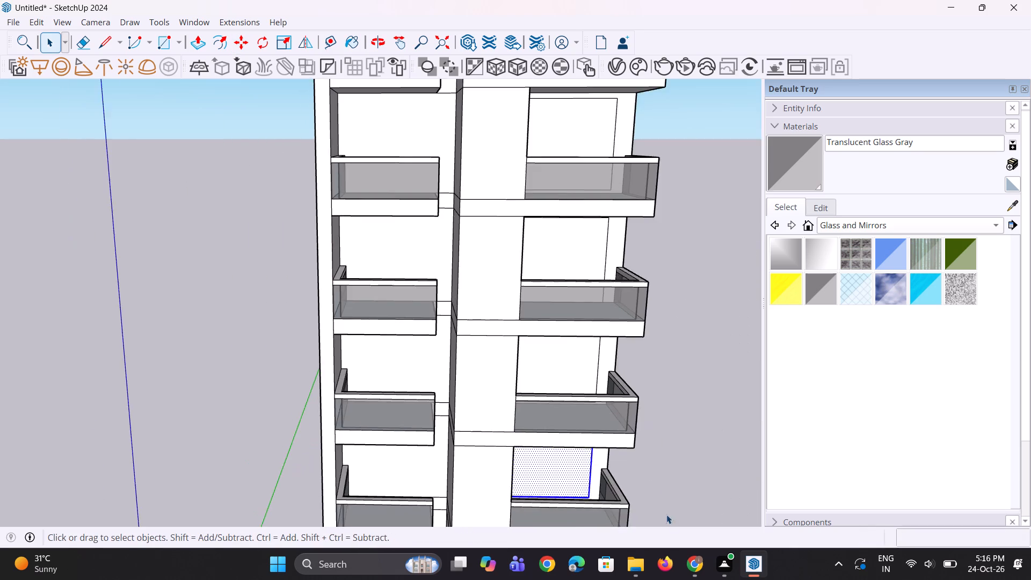
Draw a rectangle about 10' 9" by 13' 1 3/8" on the back wall of the narrow column's fifth bay from the top.
middle_drag(651, 492, 641, 476)
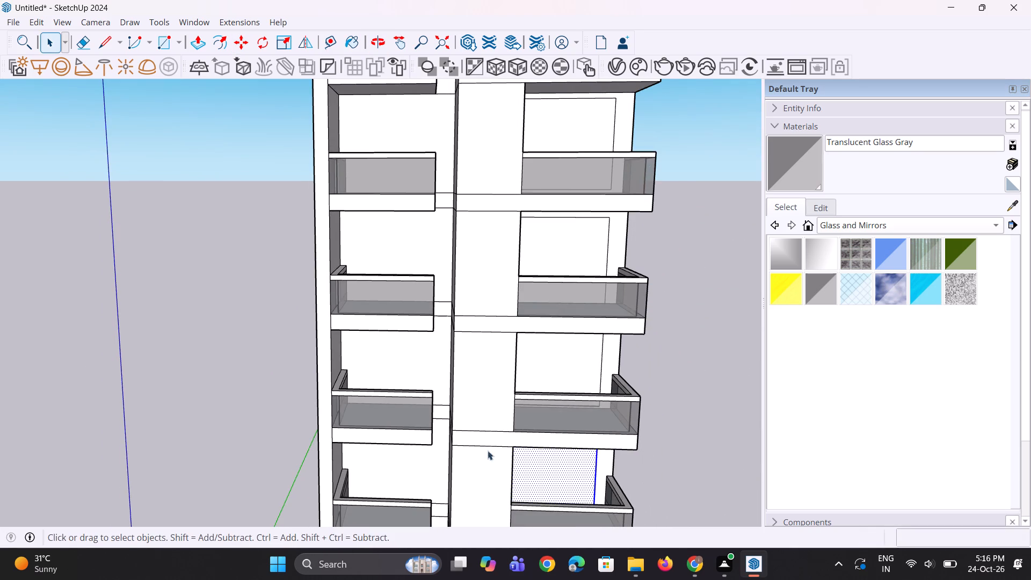
key(r)
scroll(348, 419, up, 7)
middle_drag(412, 494, 377, 440)
scroll(380, 423, down, 11)
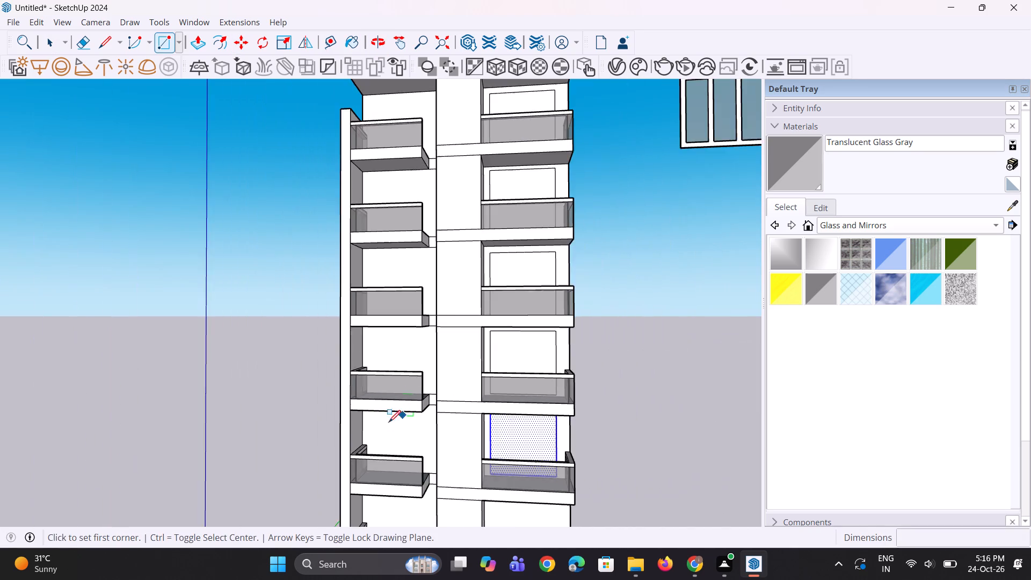
scroll(297, 447, up, 1)
middle_drag(297, 447, 321, 497)
scroll(400, 458, up, 7)
middle_drag(401, 445, 358, 477)
scroll(360, 452, up, 2)
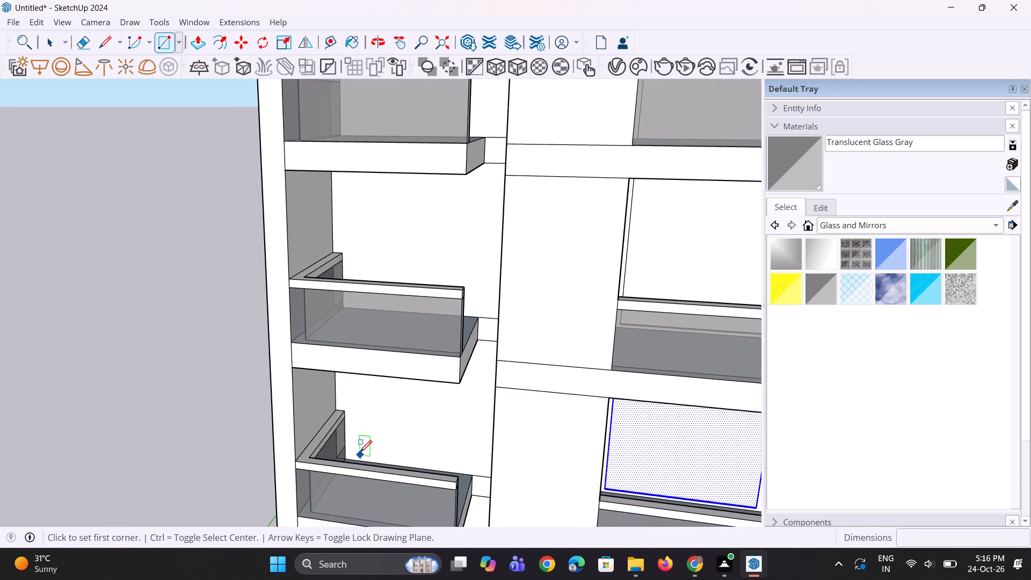
scroll(360, 452, up, 2)
middle_drag(360, 452, 362, 472)
click(369, 449)
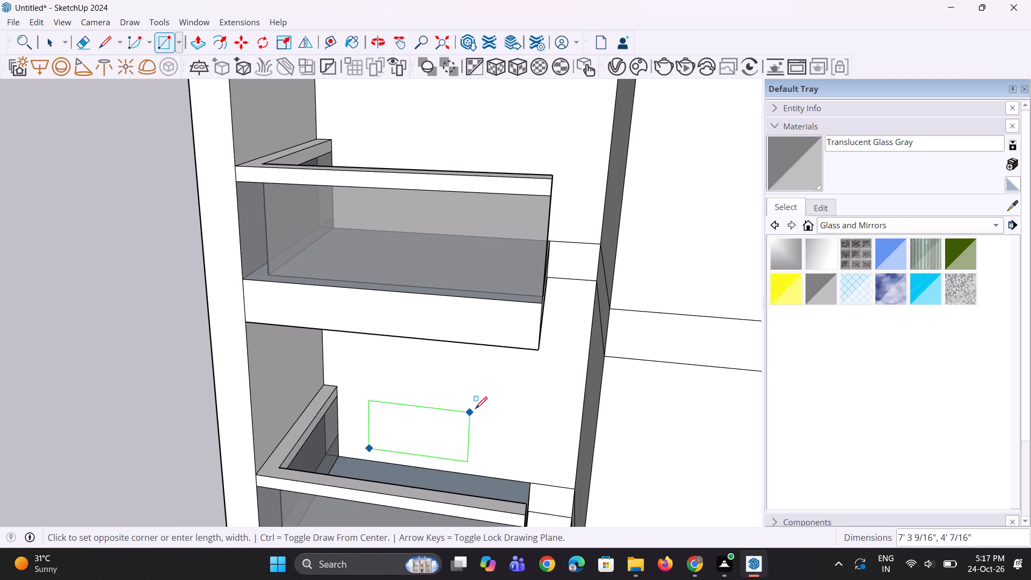
middle_drag(507, 389, 520, 361)
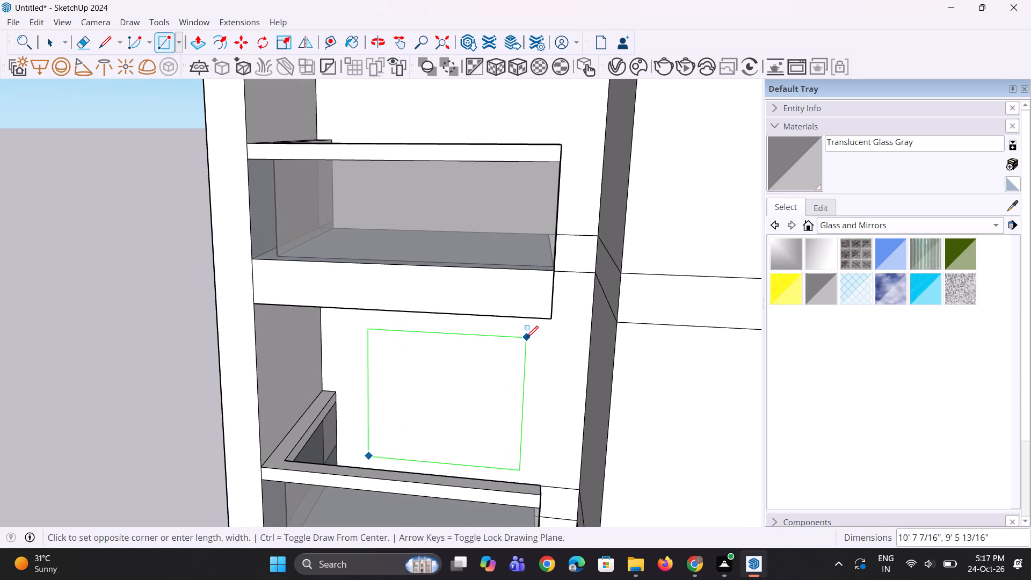
scroll(526, 338, up, 5)
middle_drag(526, 337, 526, 302)
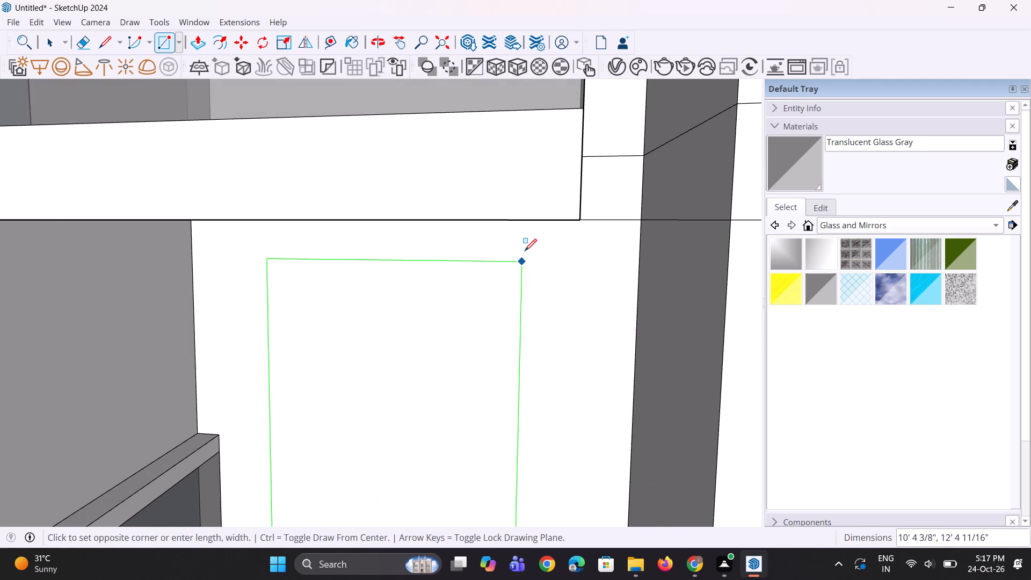
click(533, 243)
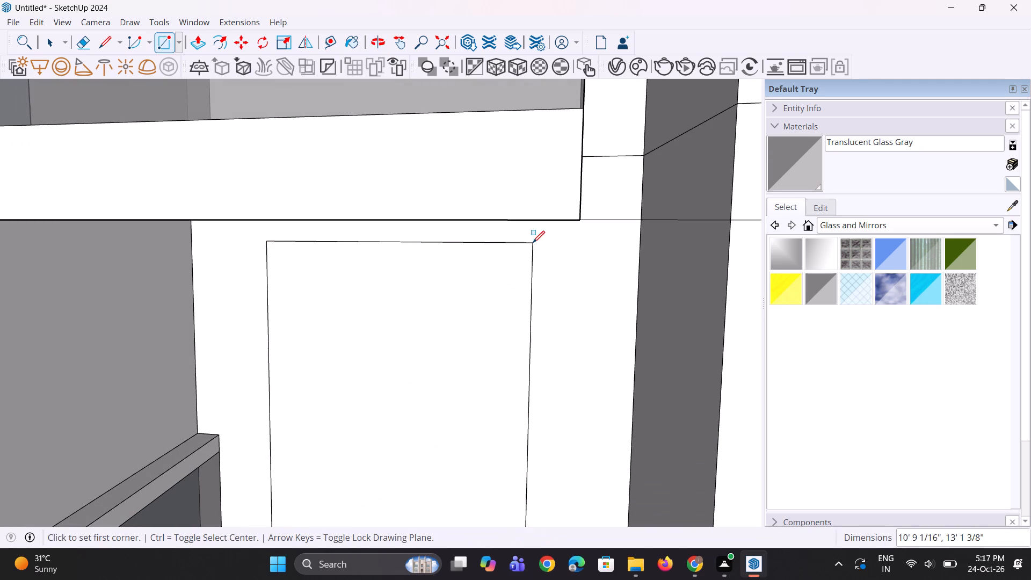
scroll(533, 243, down, 5)
middle_drag(523, 403, 449, 446)
scroll(456, 449, up, 2)
key(space)
key(space)
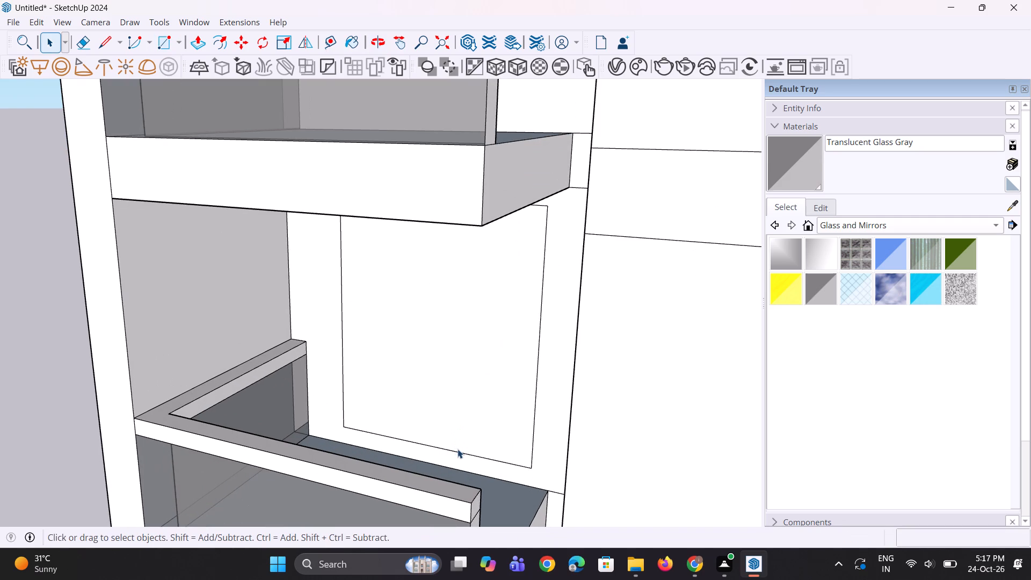
Narrow the new rectangle by moving its vertical edge nearest the central pier inward about 1' 3".
scroll(455, 454, up, 2)
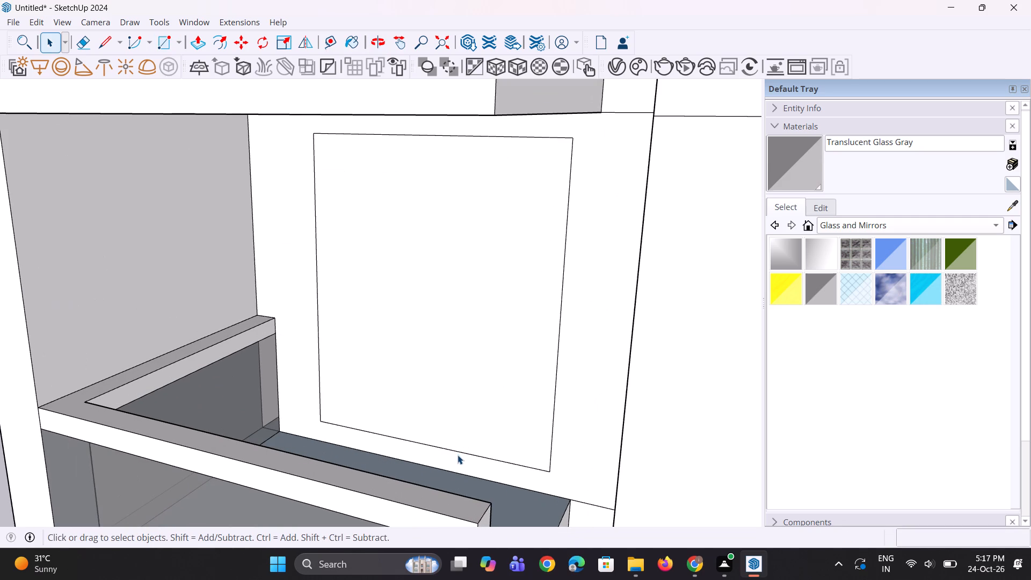
click(459, 453)
scroll(515, 504, up, 4)
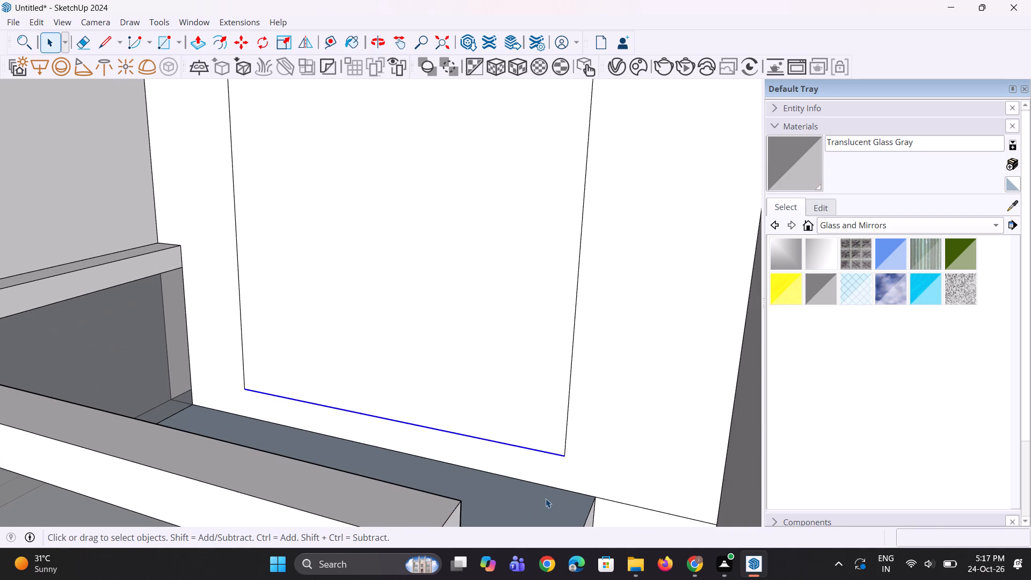
key(m)
key(space)
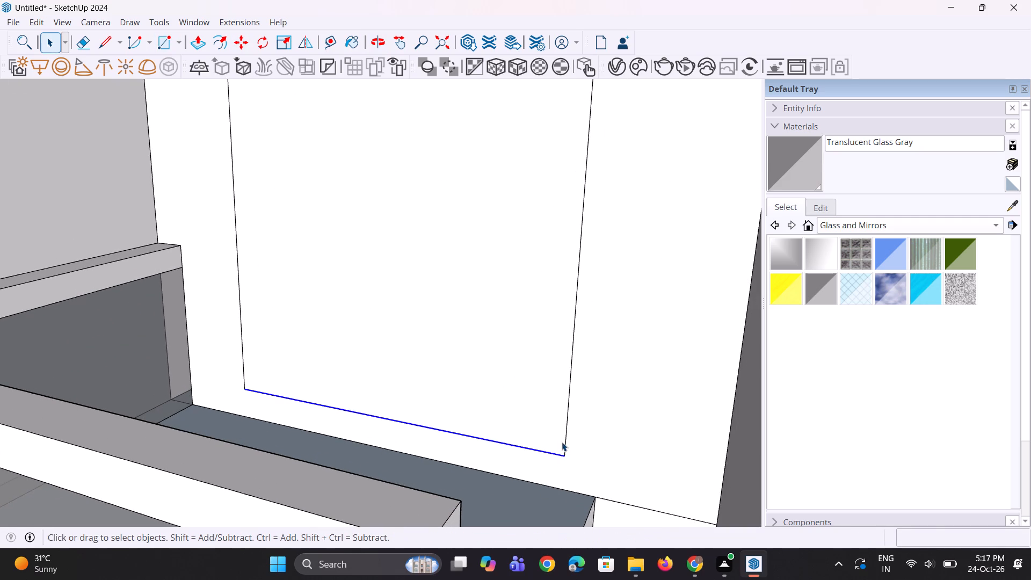
click(564, 447)
scroll(564, 454, up, 2)
key(m)
click(564, 455)
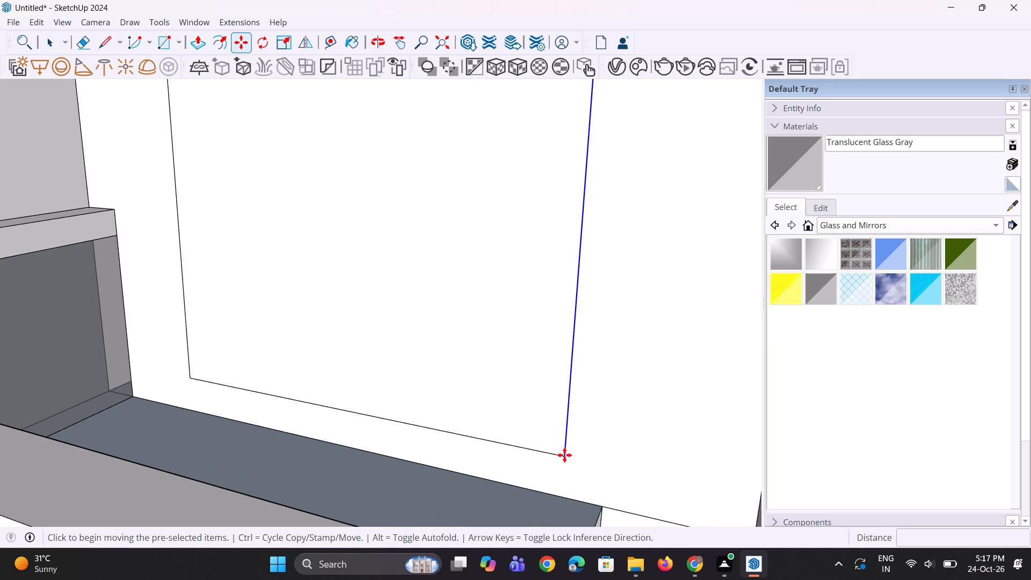
click(512, 438)
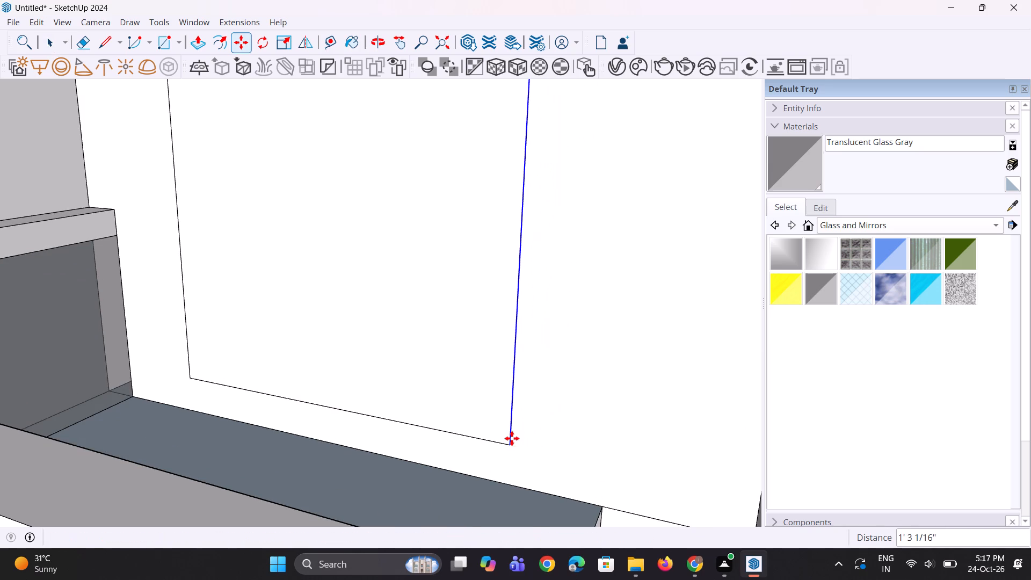
scroll(515, 434, down, 6)
middle_drag(515, 434, 524, 456)
key(space)
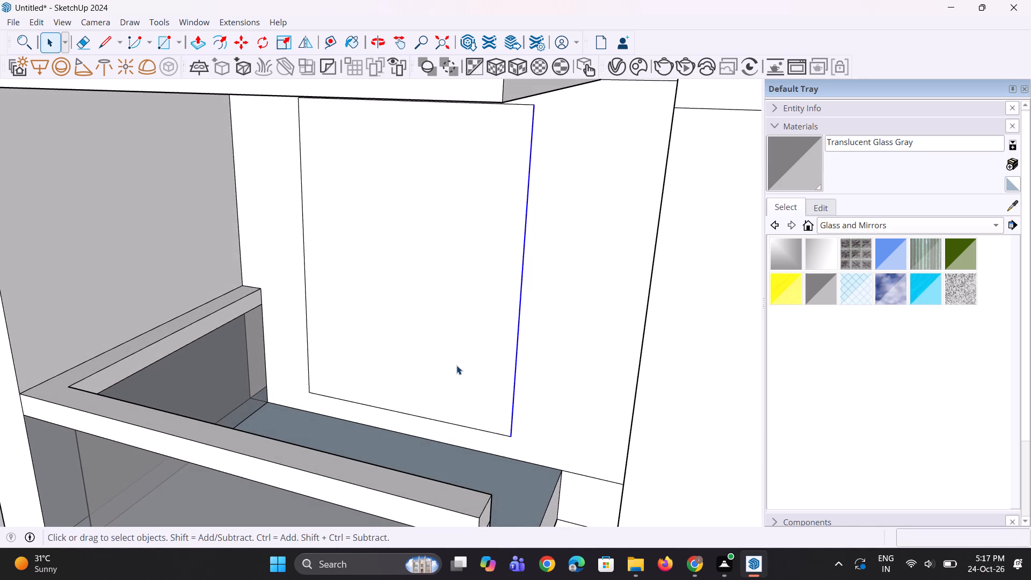
Stamp copies of the narrow column's rectangle onto the two bays above, about 17' and 34' straight up.
click(456, 365)
scroll(505, 461, down, 5)
middle_drag(504, 432, 512, 356)
key(comma)
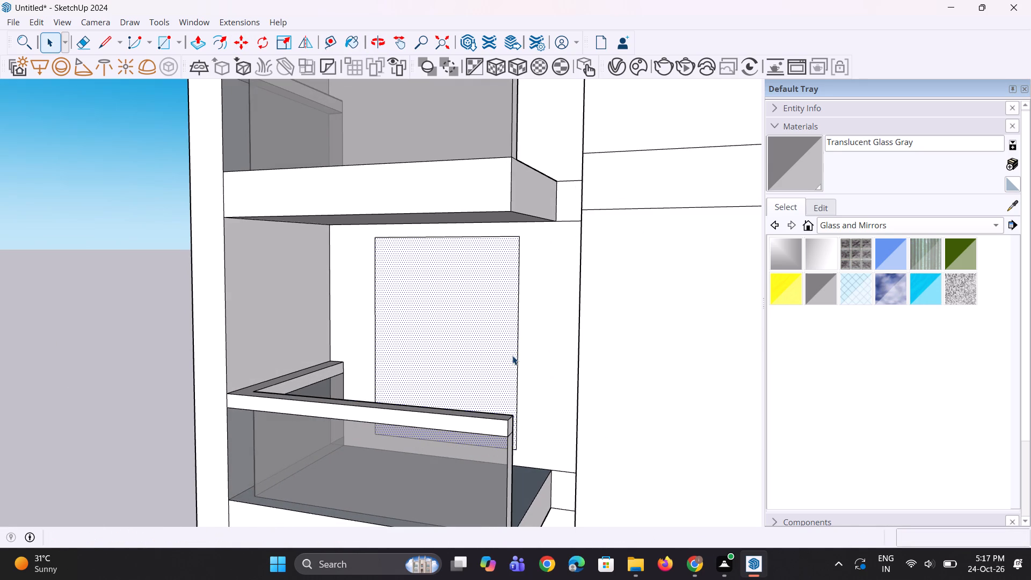
click(500, 364)
key(m)
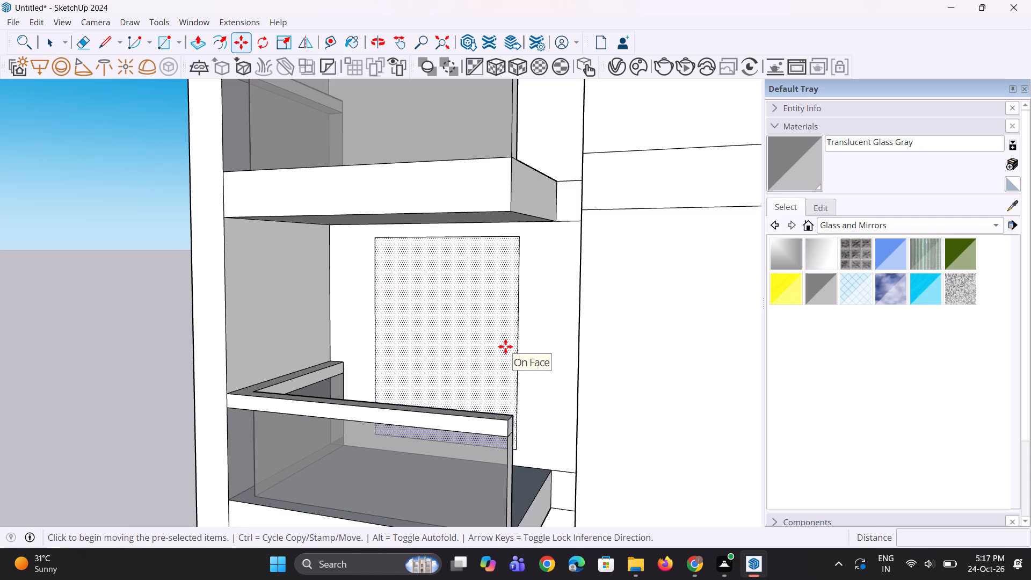
click(505, 346)
scroll(477, 438, down, 6)
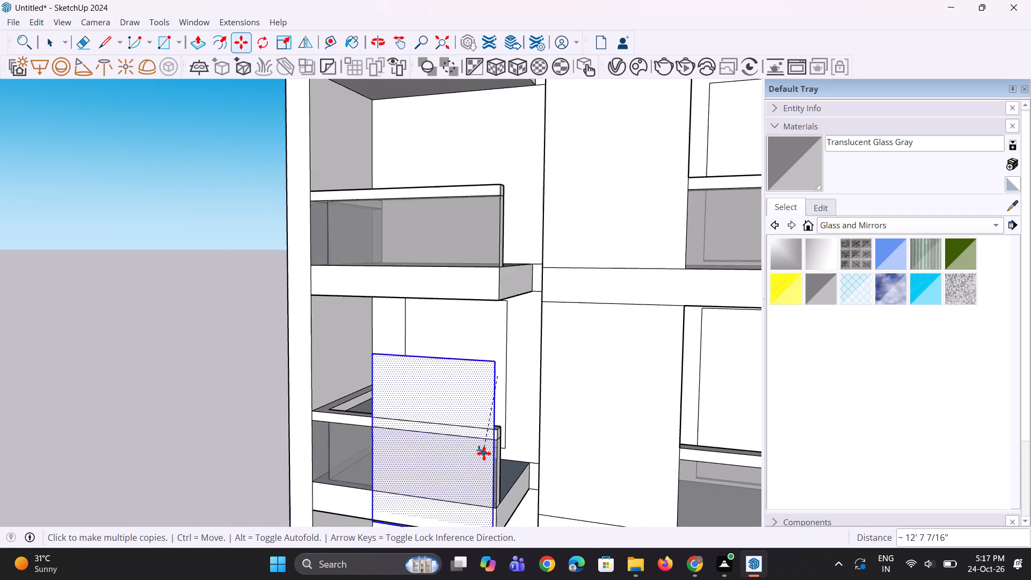
scroll(484, 453, down, 4)
scroll(515, 282, up, 5)
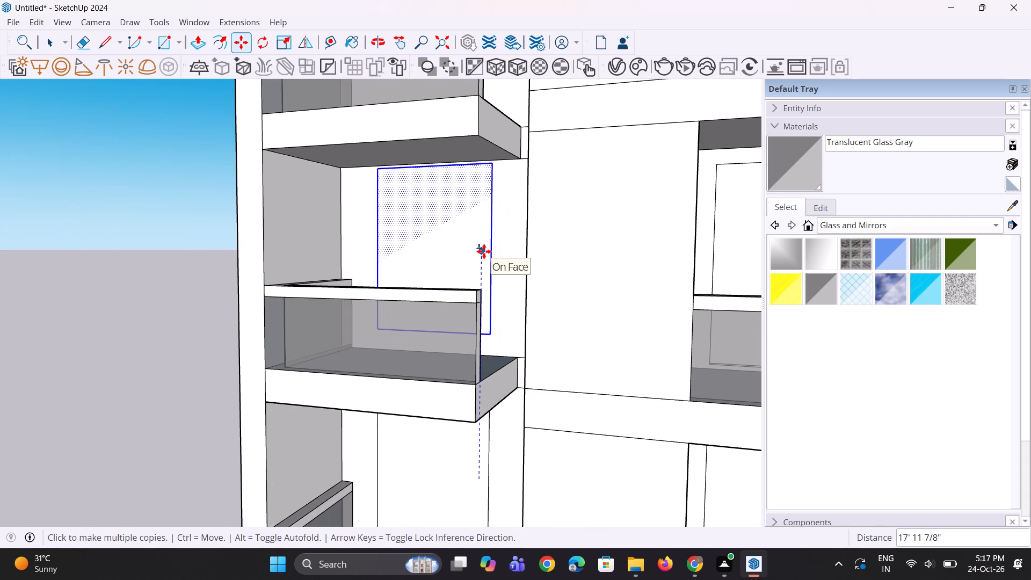
click(487, 266)
scroll(446, 421, down, 5)
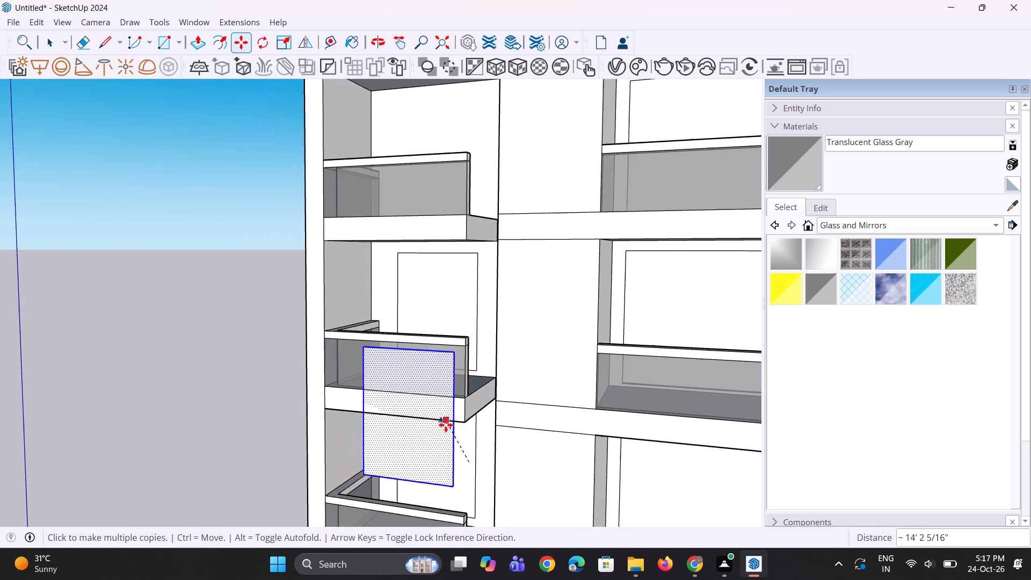
scroll(446, 425, down, 4)
scroll(484, 238, up, 1)
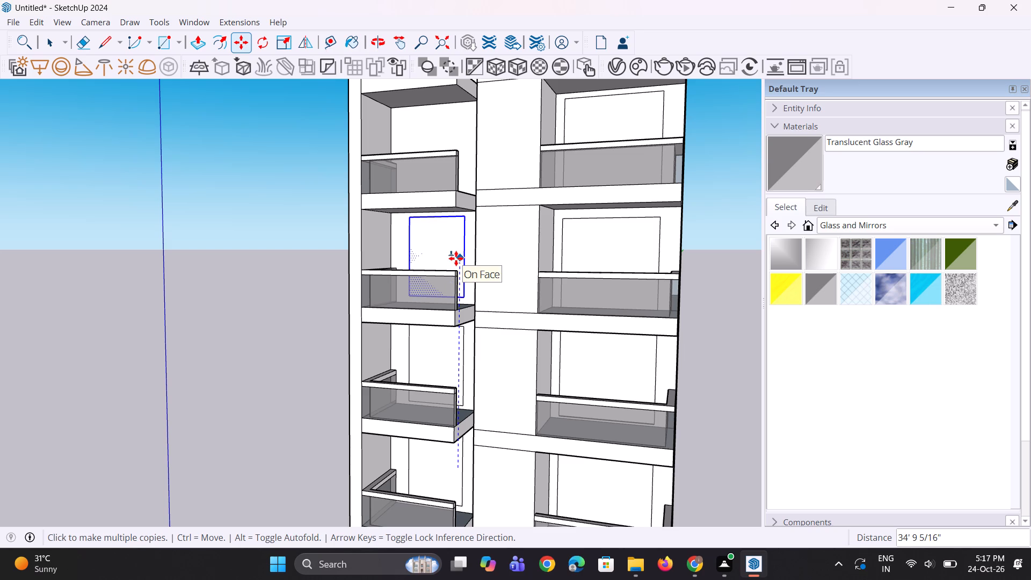
click(456, 260)
Stamp two more copies onto the narrow column's second and top bays, about 52' and 69' above the original rectangle.
scroll(455, 385, down, 5)
scroll(445, 210, up, 2)
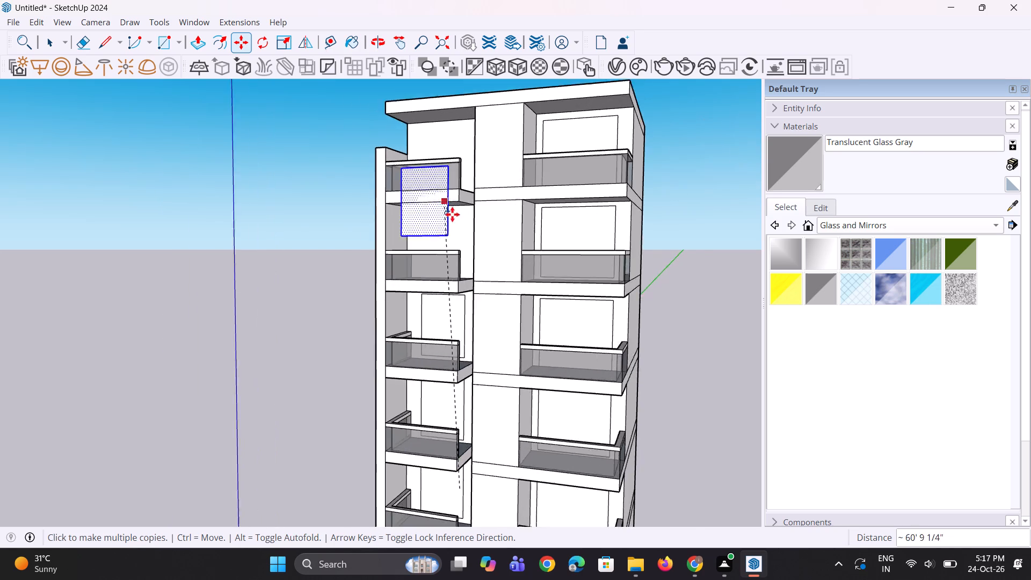
scroll(456, 220, up, 3)
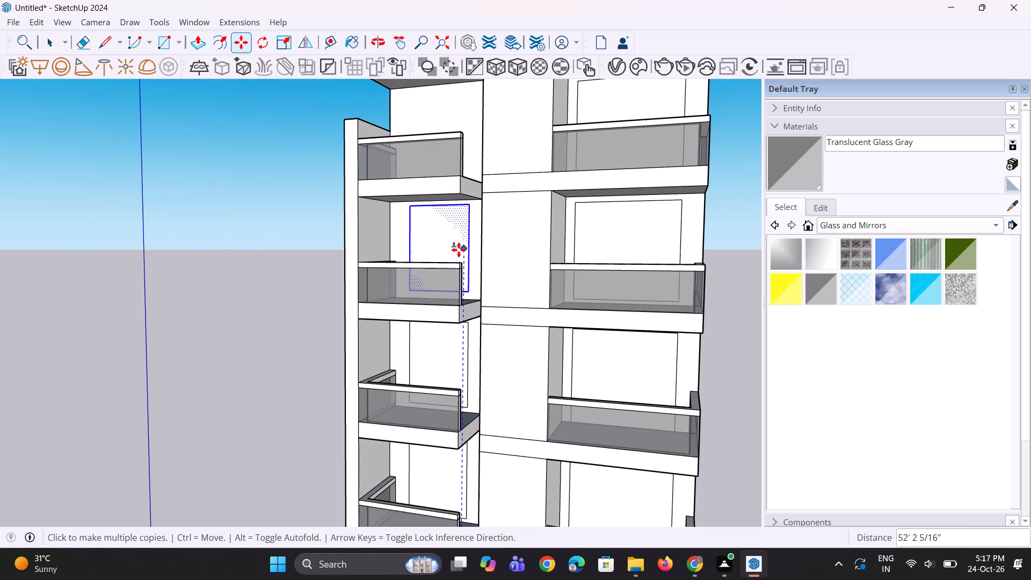
click(459, 250)
scroll(456, 362, down, 5)
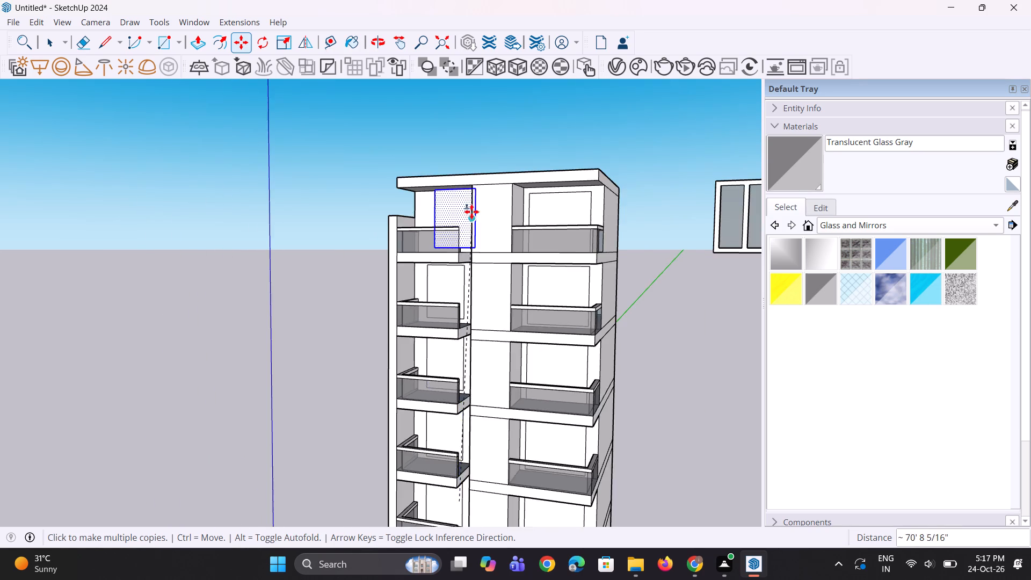
scroll(471, 211, up, 6)
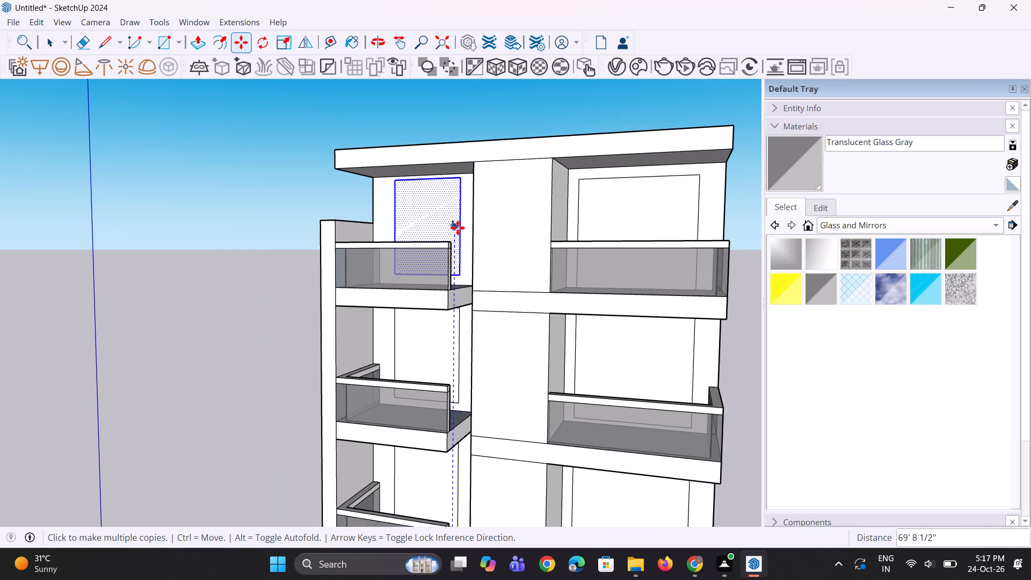
click(458, 231)
scroll(453, 294, down, 6)
middle_drag(461, 317, 470, 338)
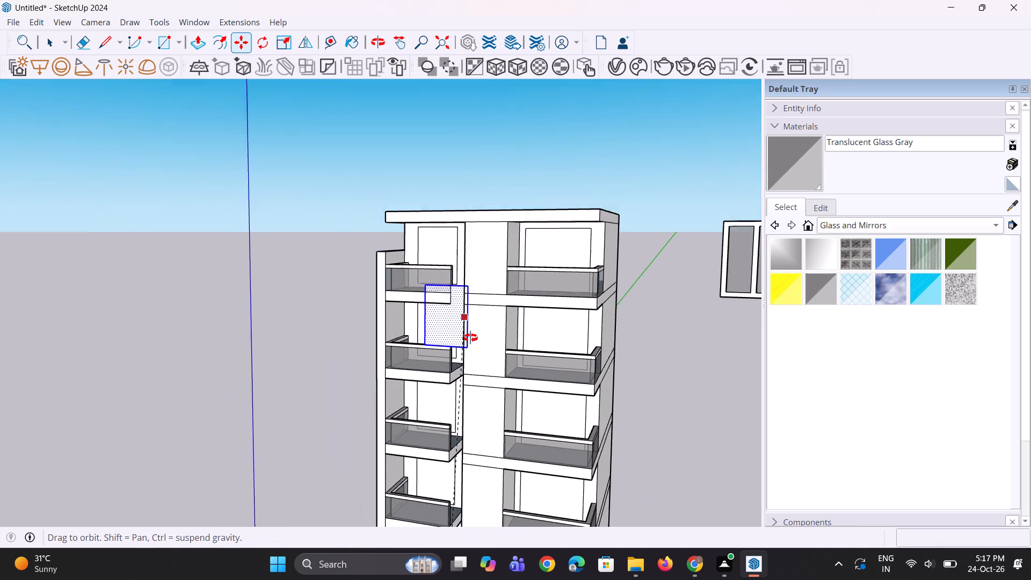
middle_drag(470, 338, 521, 294)
key(space)
key(space)
key(space)
Delete the free-standing three-pane glass window beside the building.
scroll(400, 331, down, 4)
middle_drag(568, 328, 444, 376)
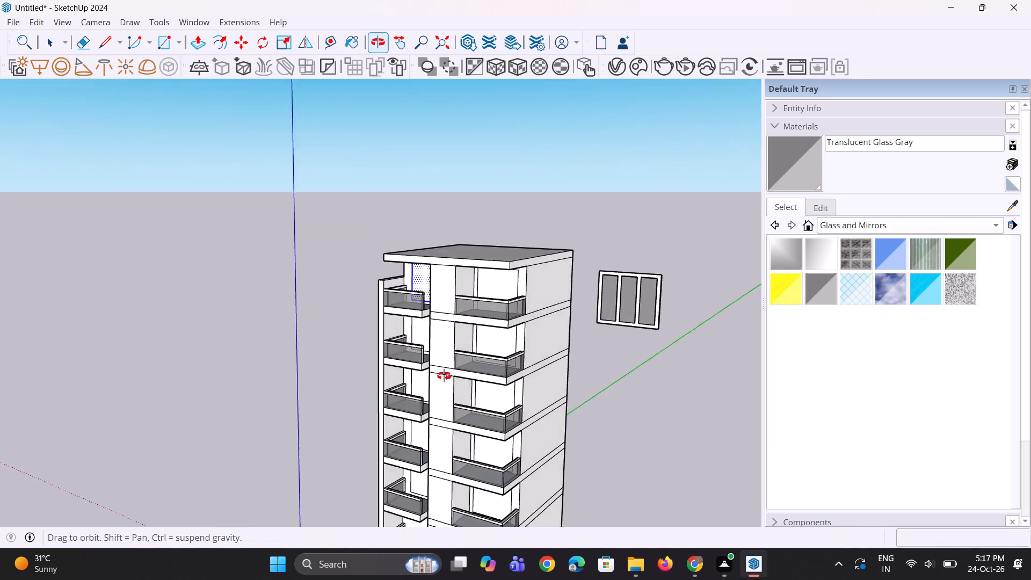
middle_drag(444, 376, 449, 405)
drag(594, 266, 731, 422)
key(Delete)
Copy the wide column's top-bay wall rectangle about 42' sideways into the empty space beside the building.
scroll(597, 387, down, 5)
scroll(616, 450, up, 1)
middle_drag(616, 450, 677, 340)
scroll(511, 363, down, 5)
scroll(429, 374, up, 1)
middle_drag(429, 374, 455, 417)
scroll(534, 316, up, 6)
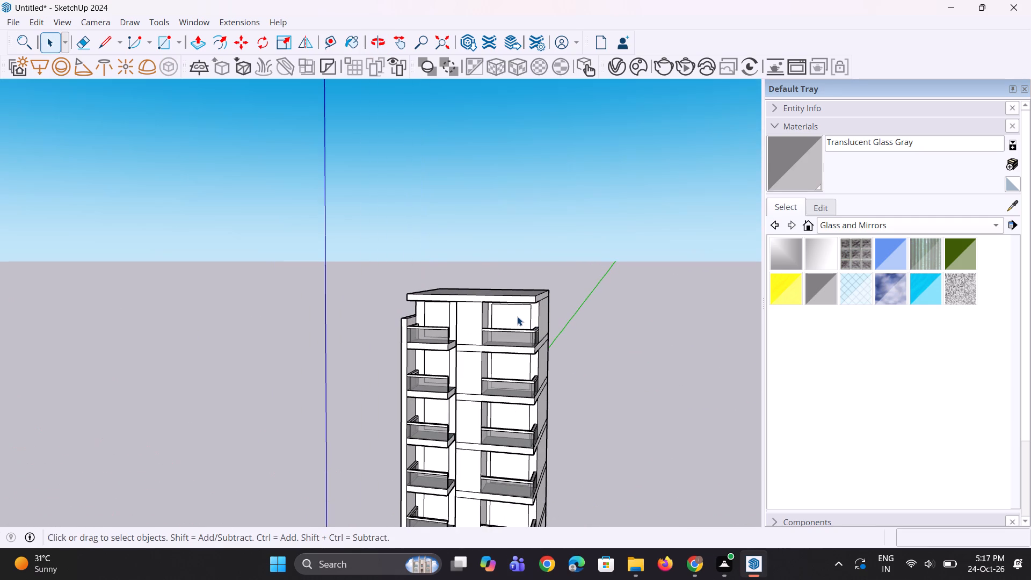
click(517, 316)
key(m)
click(517, 316)
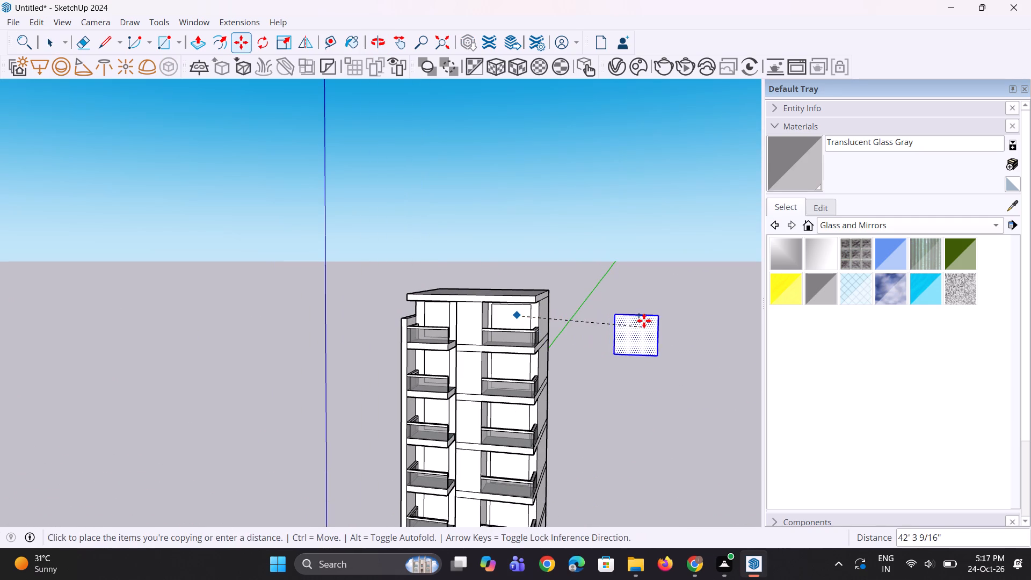
click(644, 320)
key(space)
Extrude the free-standing rectangle 3" to give the window panel its thickness.
scroll(647, 337, up, 2)
key(p)
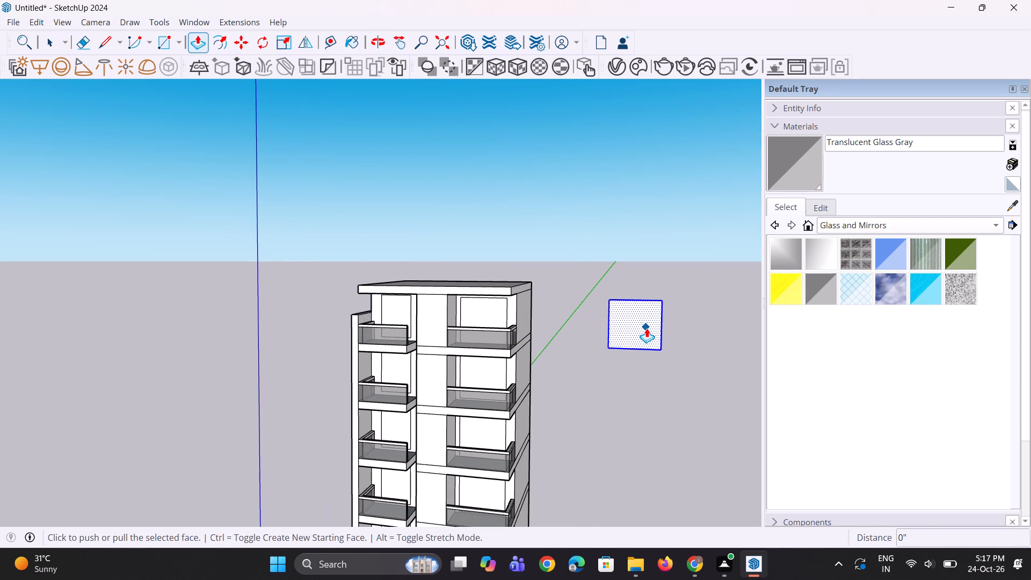
click(647, 328)
text(3")
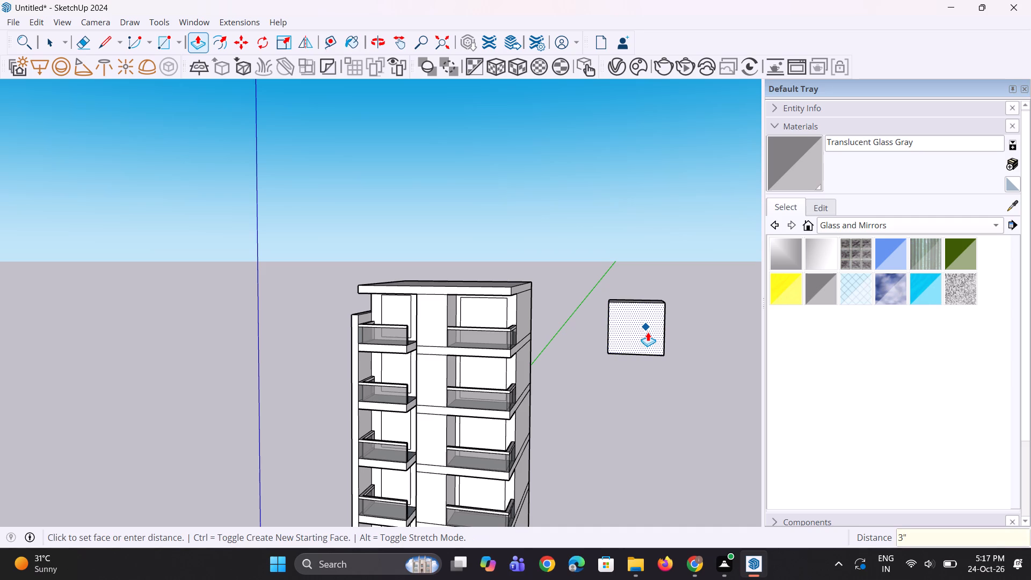
key(Return)
middle_drag(636, 344, 607, 339)
key(space)
key(space)
click(616, 405)
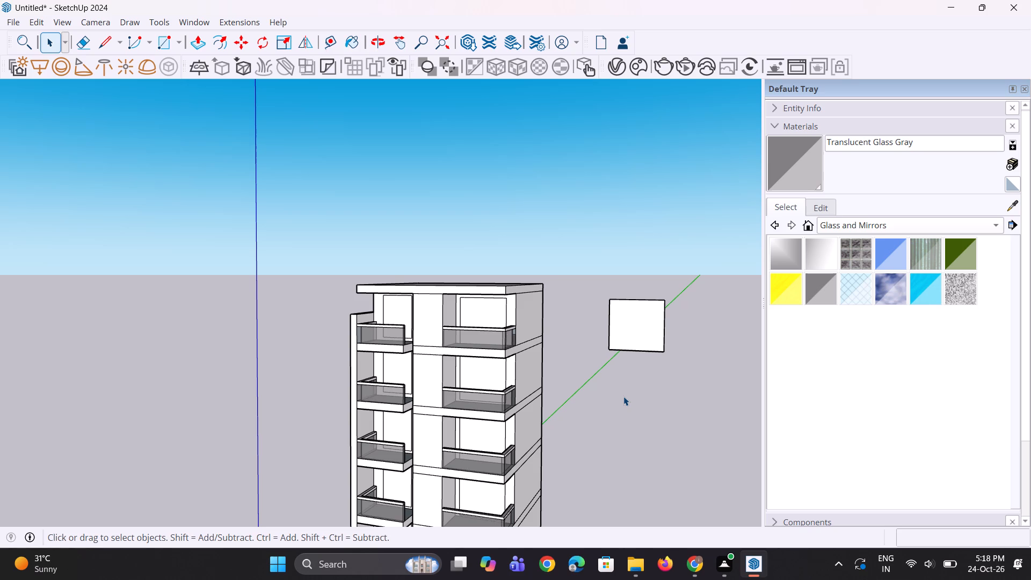
Offset the front outline of the free-standing panel inward to form a narrow window frame border.
scroll(490, 390, down, 4)
middle_drag(602, 352, 563, 416)
scroll(585, 357, up, 11)
middle_drag(607, 380, 570, 374)
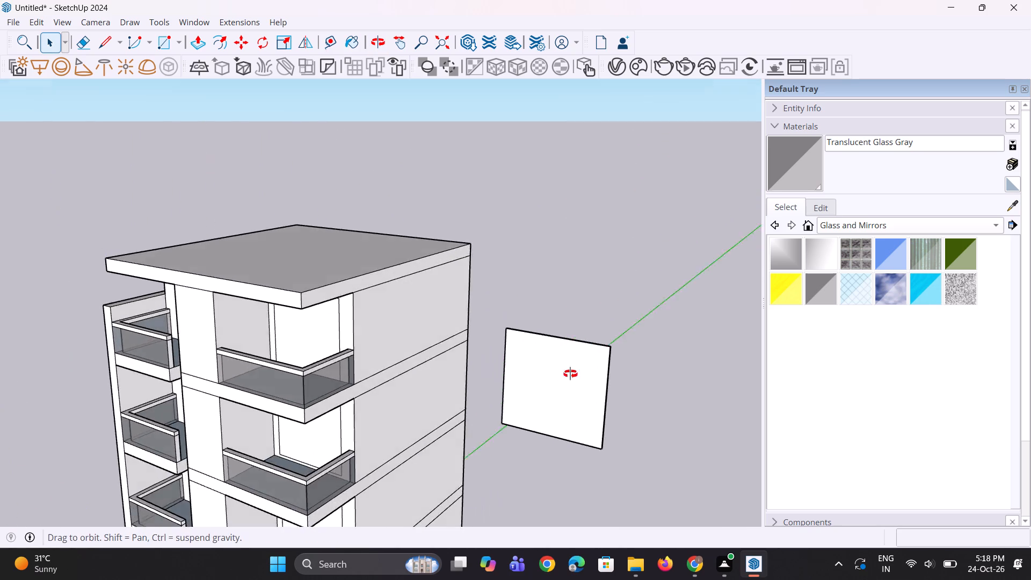
middle_drag(570, 374, 542, 398)
scroll(506, 433, up, 4)
middle_drag(495, 450, 629, 367)
key(f)
click(598, 288)
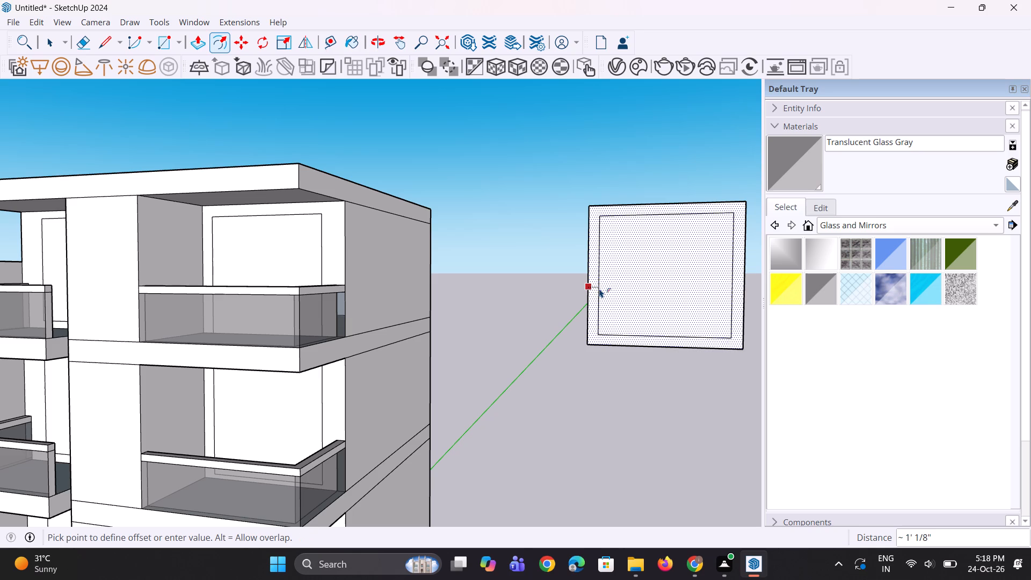
click(595, 292)
key(space)
click(580, 398)
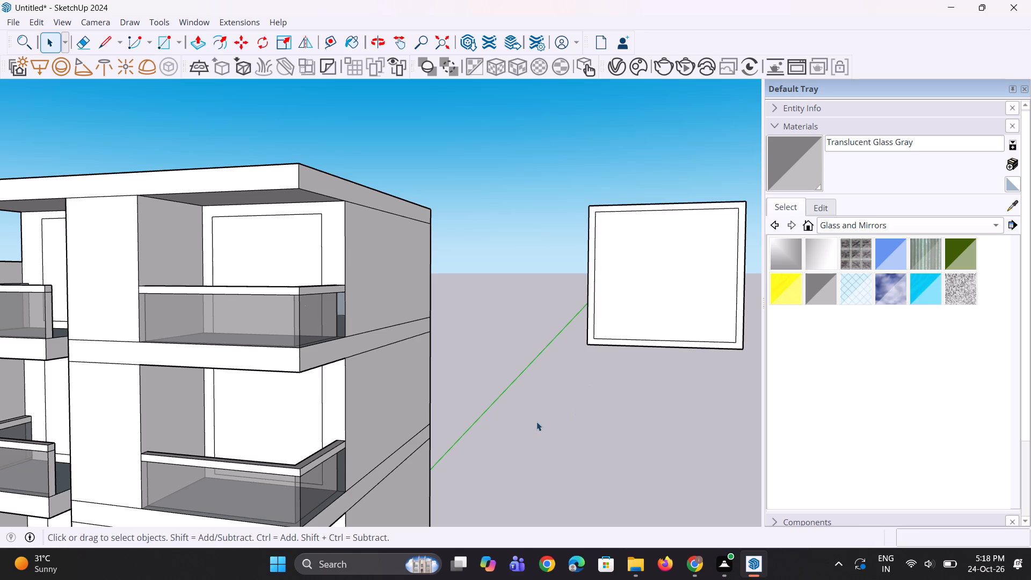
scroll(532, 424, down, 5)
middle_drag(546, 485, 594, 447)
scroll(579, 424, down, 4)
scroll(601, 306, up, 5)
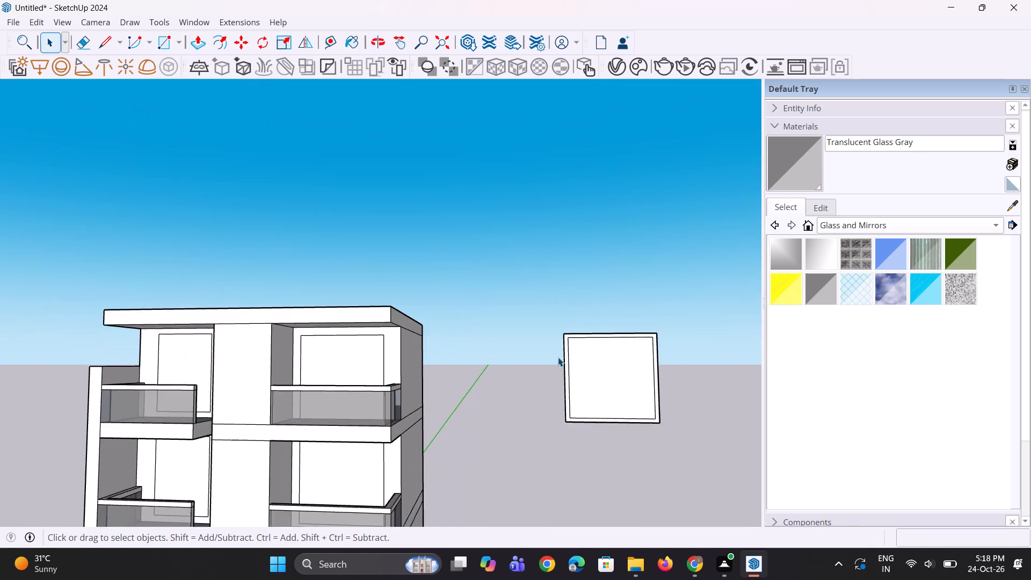
Draw two short horizontal lines joining the inner outline's corners to the panel's outer side edge, closing off one vertical frame strip.
scroll(558, 357, up, 3)
key(l)
scroll(582, 343, up, 6)
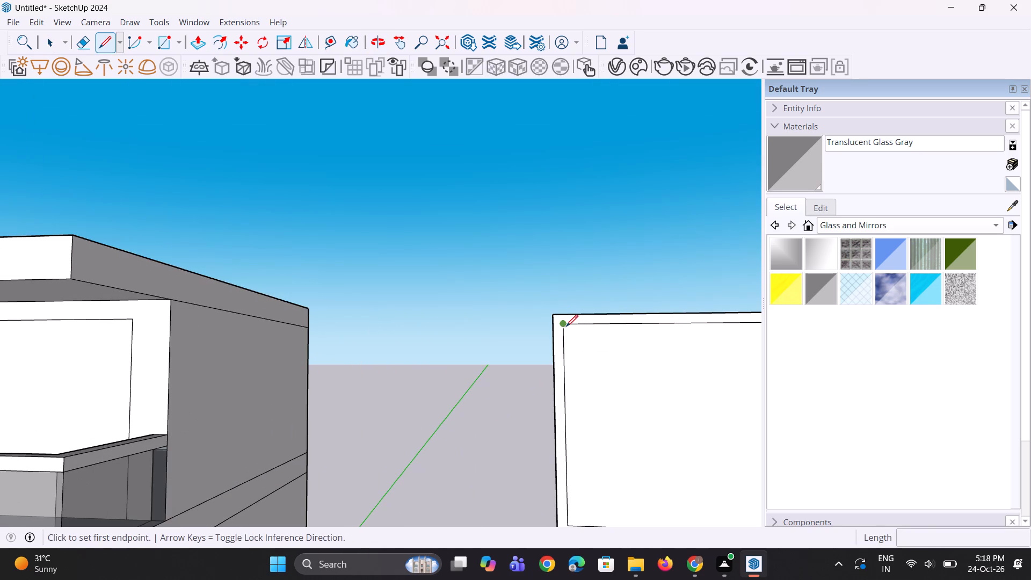
click(566, 327)
click(550, 323)
scroll(553, 321, down, 5)
scroll(560, 456, up, 1)
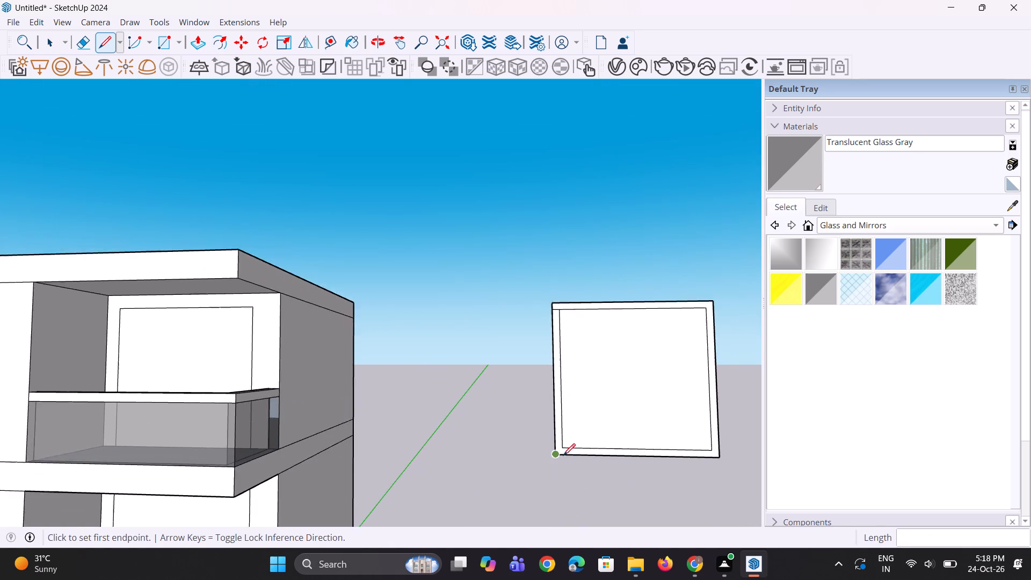
scroll(563, 455, up, 4)
click(565, 450)
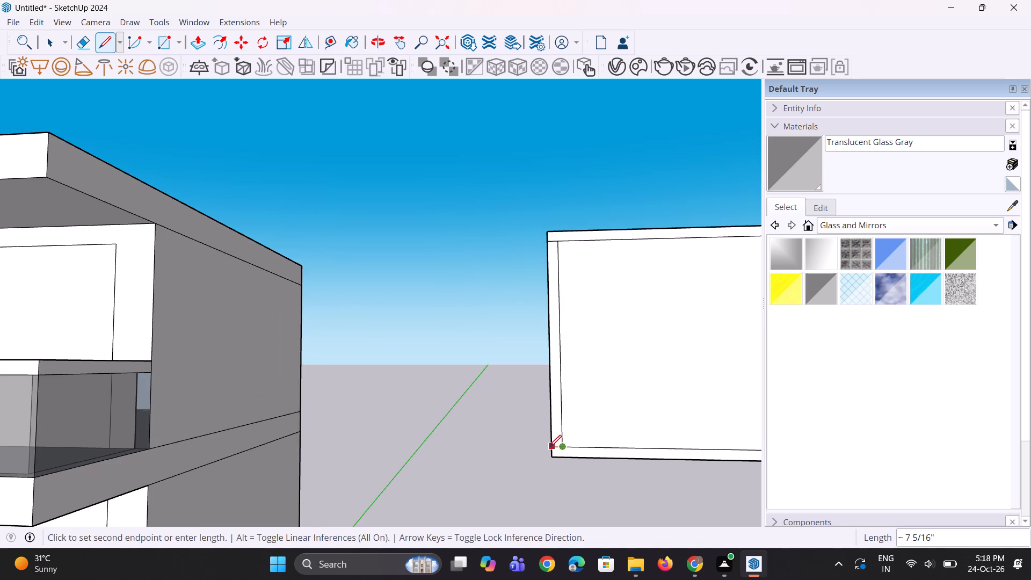
click(549, 447)
Copy the vertical frame strip about 13' 3" to the panel's opposite side and divide the span by 3 to form two evenly spaced mullions.
key(space)
click(557, 434)
scroll(523, 438, down, 5)
key(m)
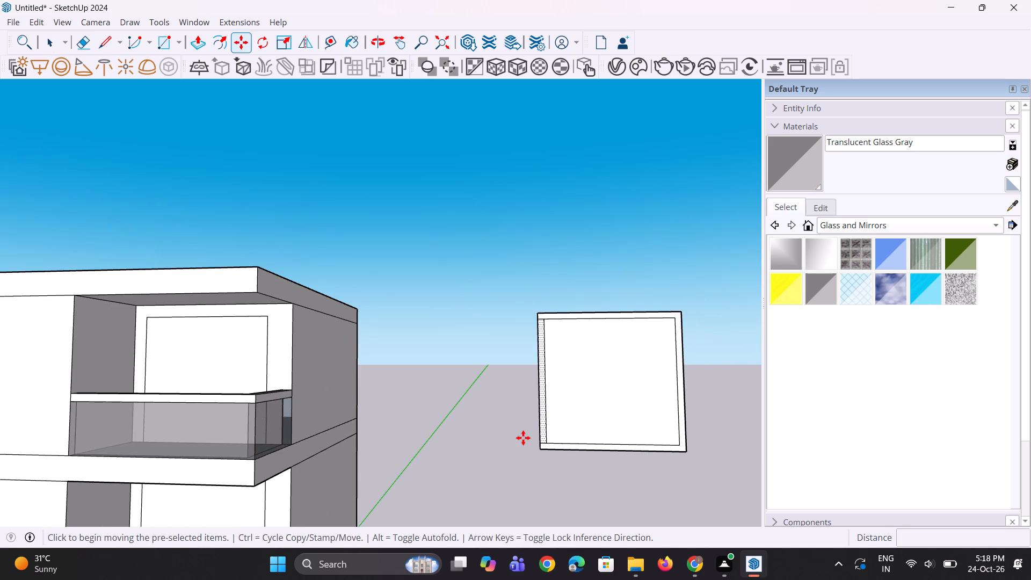
click(547, 445)
scroll(620, 446, down, 3)
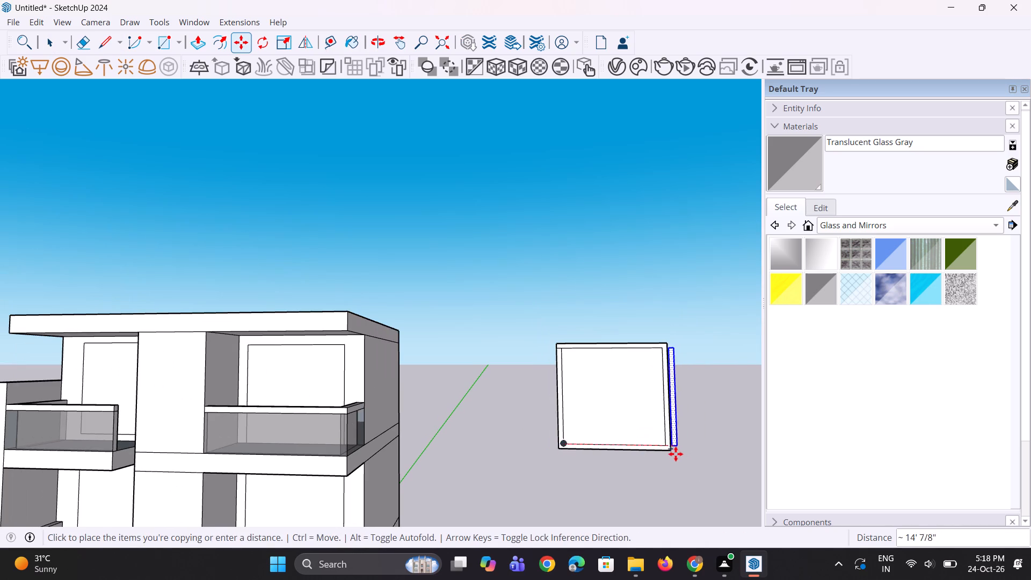
scroll(671, 440, up, 2)
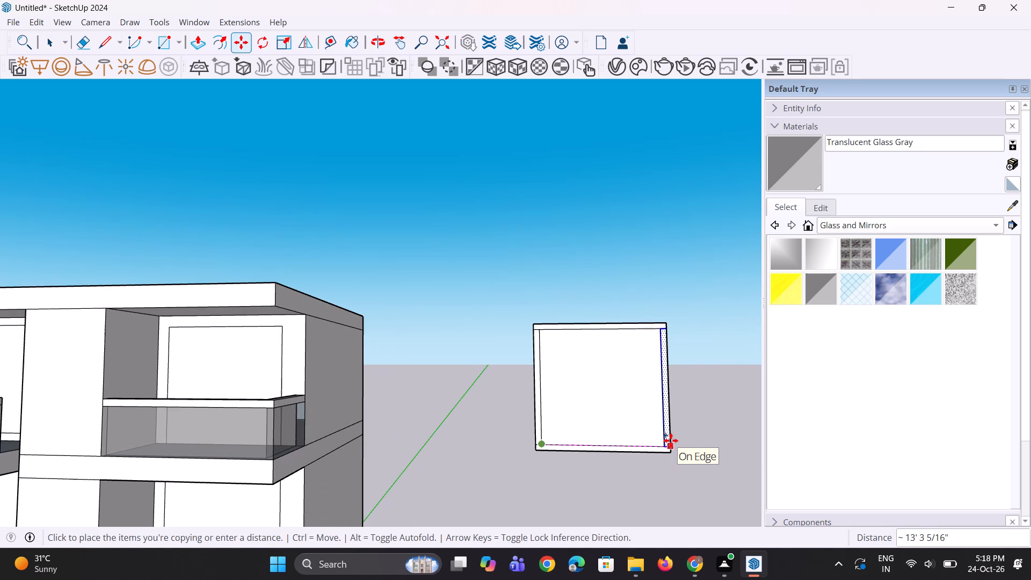
click(670, 440)
text(/3)
key(Return)
scroll(633, 452, down, 4)
middle_drag(628, 456, 644, 466)
key(space)
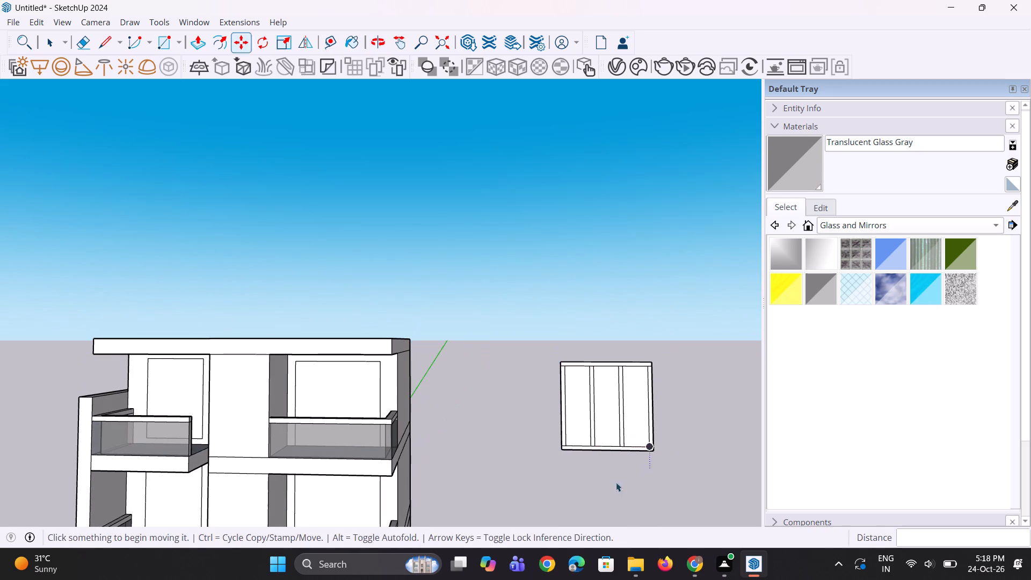
key(space)
click(599, 489)
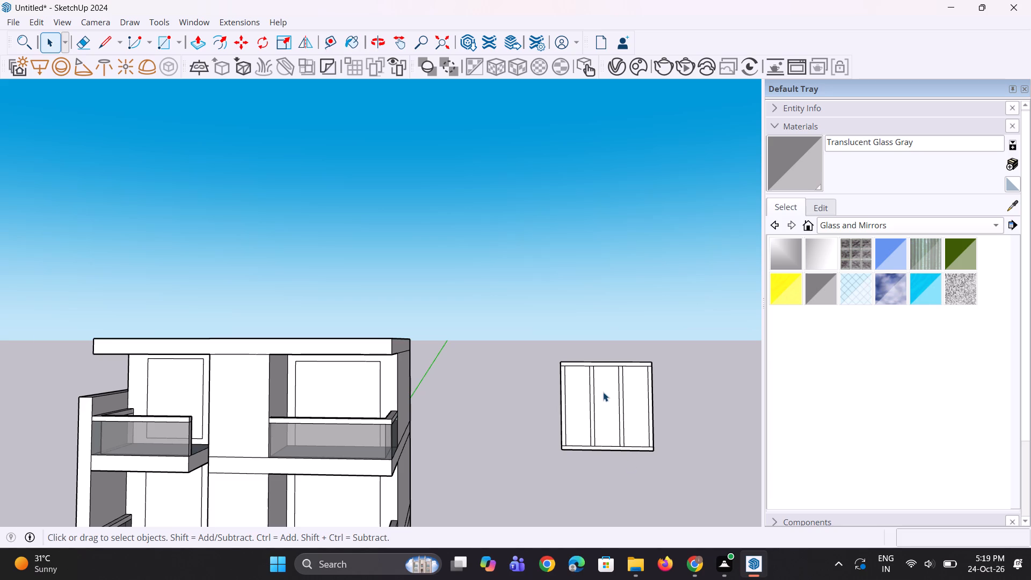
Erase the short edges where the vertical strips meet the top frame border, merging them into one face.
scroll(603, 392, up, 1)
key(e)
scroll(572, 318, up, 13)
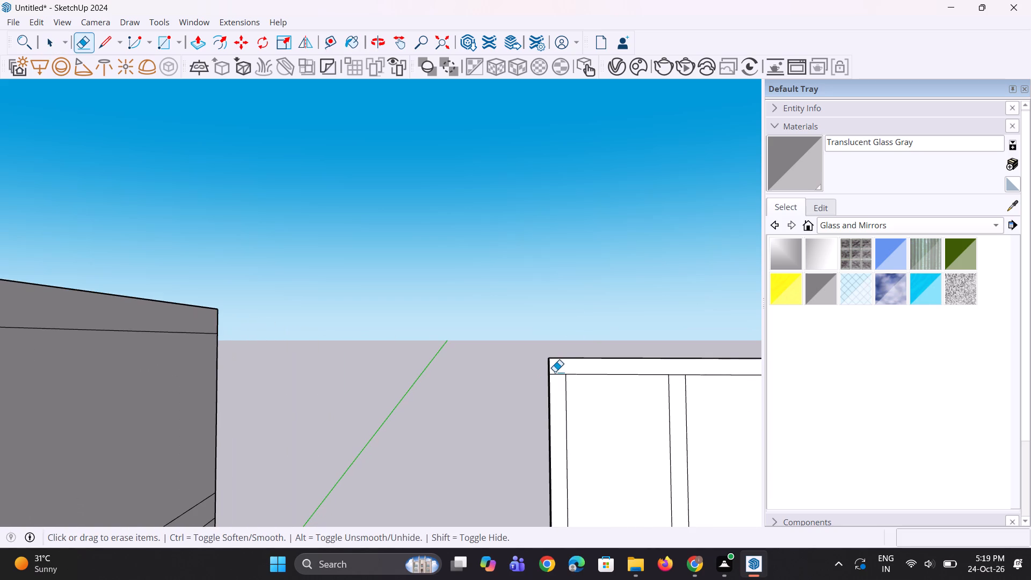
drag(555, 372, 558, 379)
drag(678, 372, 676, 386)
scroll(593, 384, down, 4)
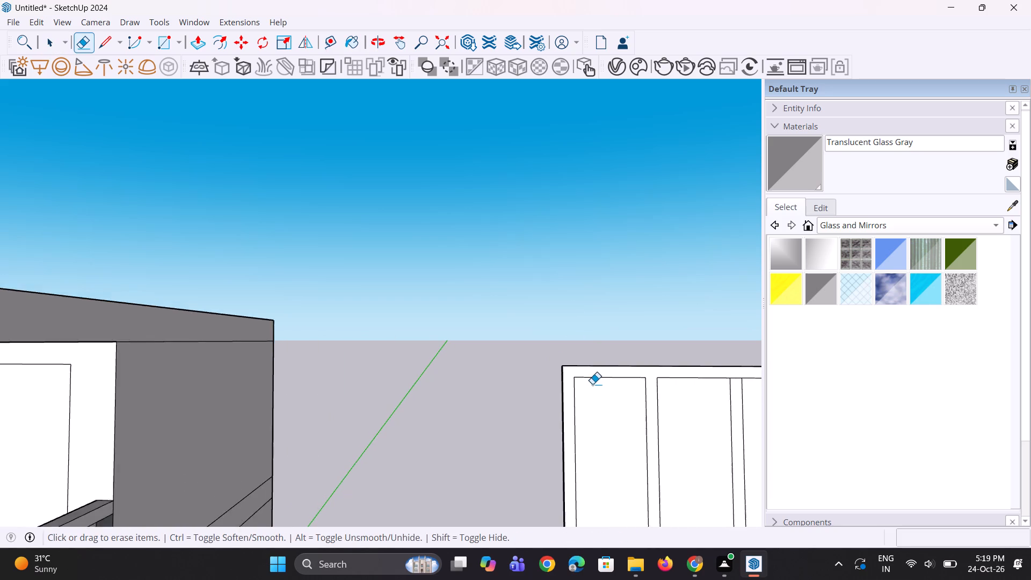
scroll(592, 384, down, 6)
scroll(731, 393, up, 11)
drag(661, 381, 661, 395)
scroll(563, 374, down, 10)
scroll(710, 422, up, 4)
scroll(636, 368, up, 4)
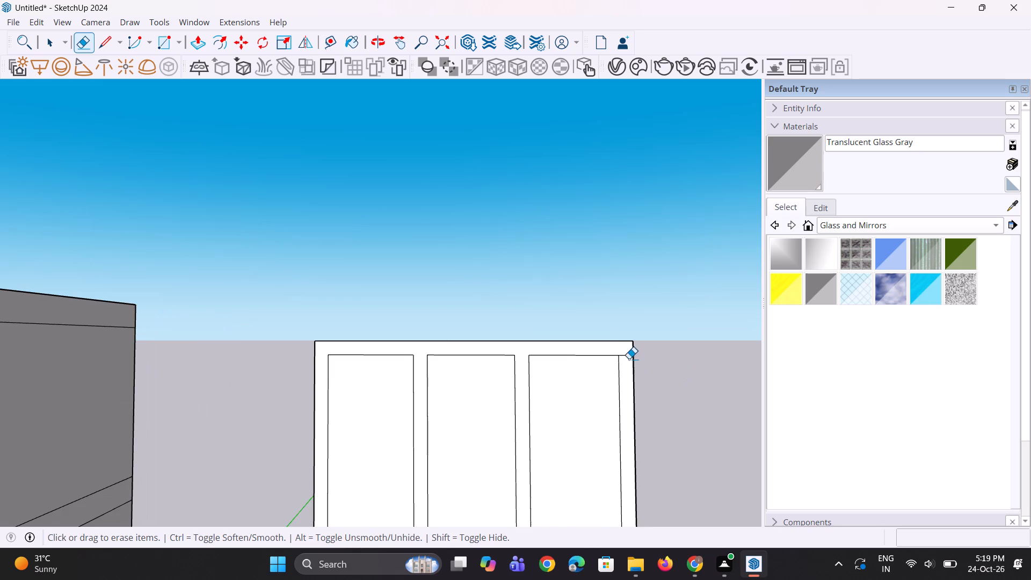
scroll(629, 359, up, 2)
drag(628, 356, 628, 365)
scroll(671, 342, down, 14)
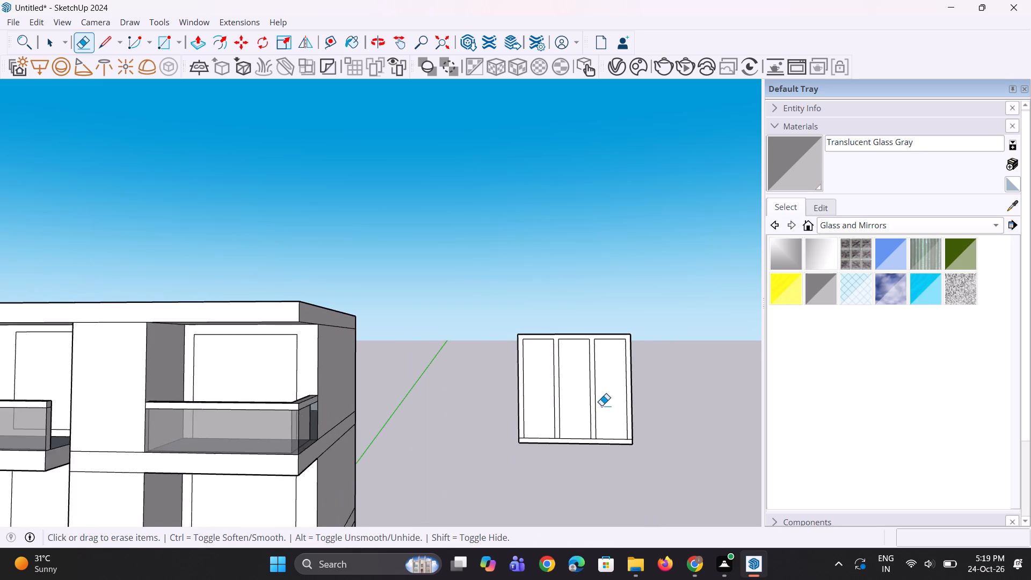
Erase the short edges where the side strips and mullions meet the bottom frame border, leaving three separate panes.
scroll(601, 426, up, 4)
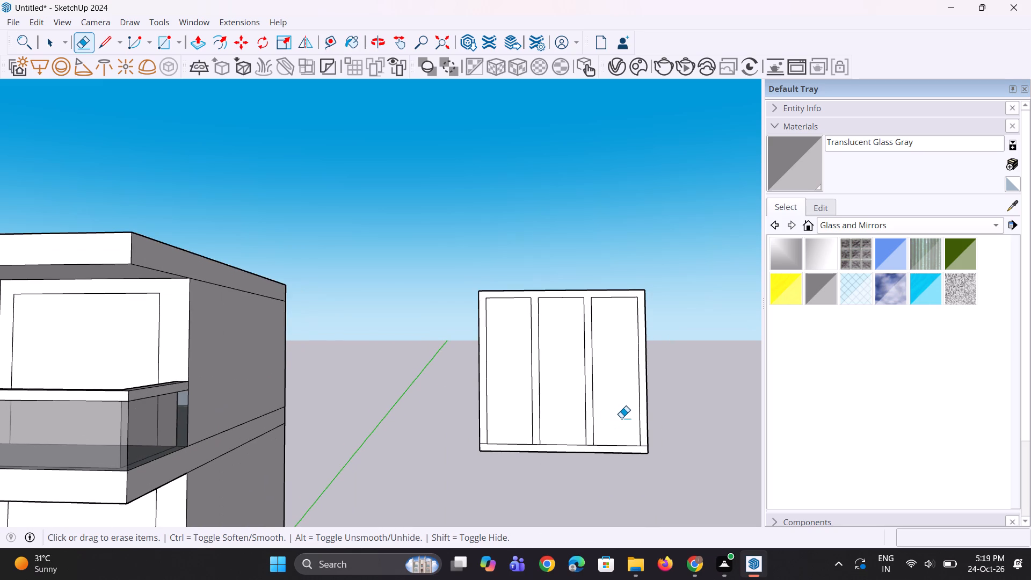
scroll(596, 335, down, 8)
scroll(570, 388, up, 8)
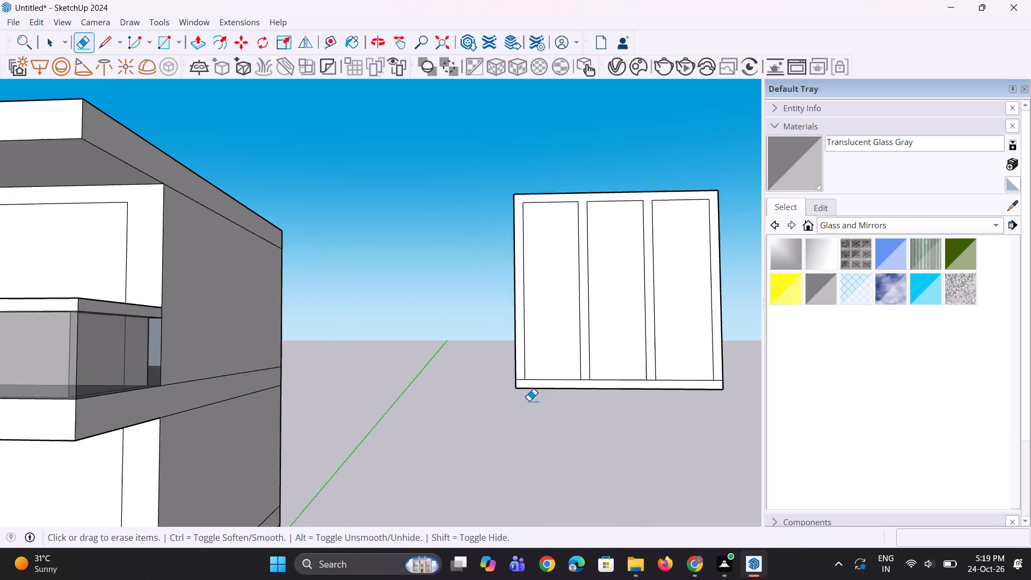
scroll(529, 401, up, 7)
drag(515, 373, 515, 383)
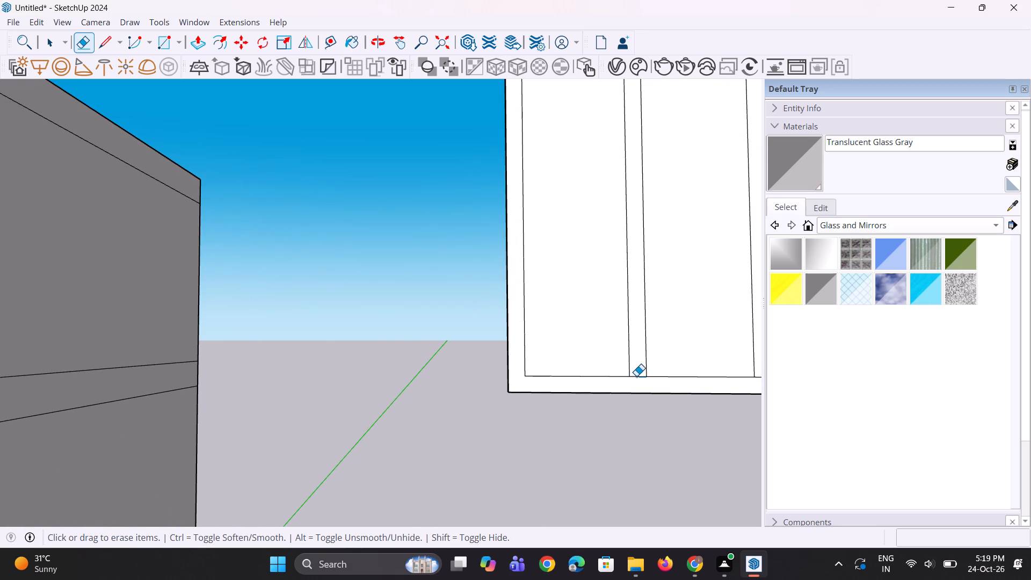
drag(636, 376, 636, 385)
scroll(572, 369, down, 5)
scroll(723, 380, up, 7)
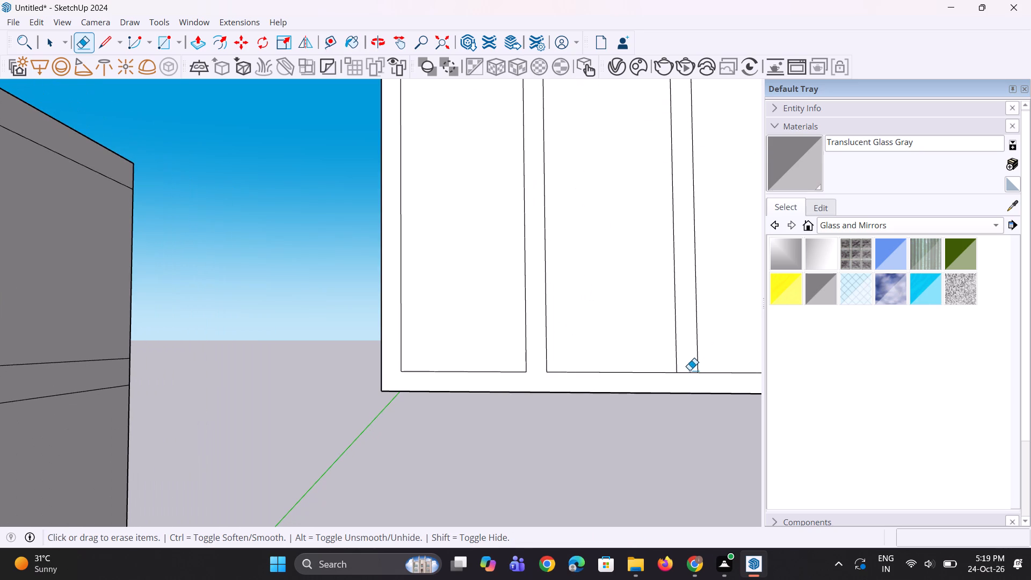
drag(689, 370, 689, 382)
scroll(575, 364, down, 10)
scroll(672, 390, up, 5)
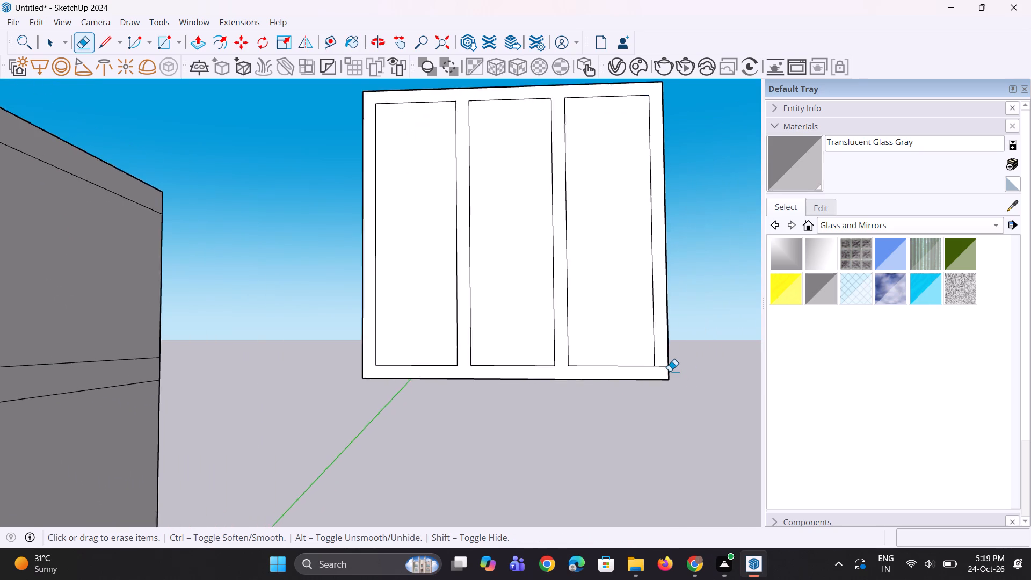
scroll(670, 371, up, 2)
drag(656, 359, 659, 369)
scroll(680, 388, down, 10)
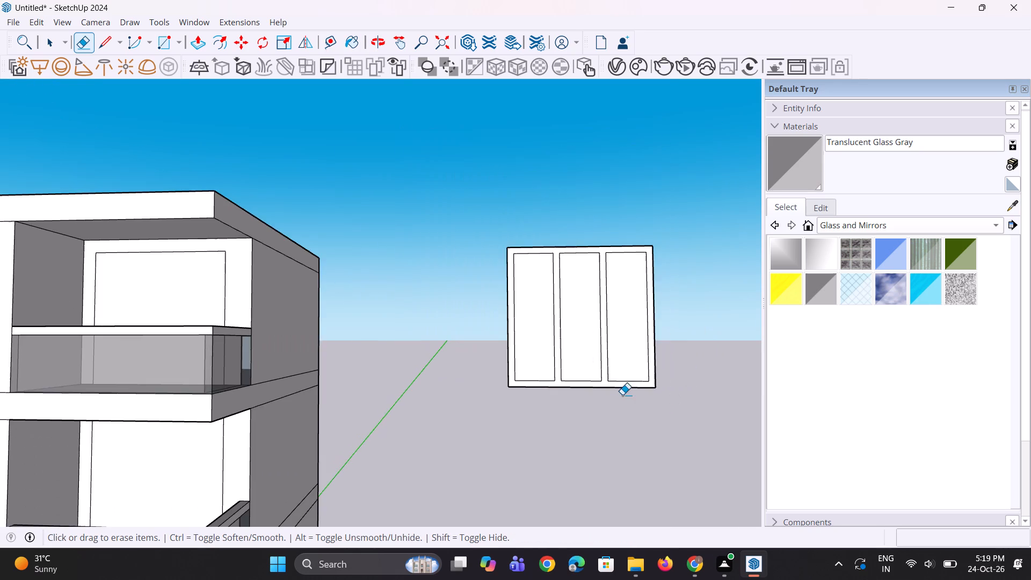
Extrude the merged window frame face 3" out from the three panes.
middle_drag(563, 362, 562, 397)
scroll(597, 380, up, 5)
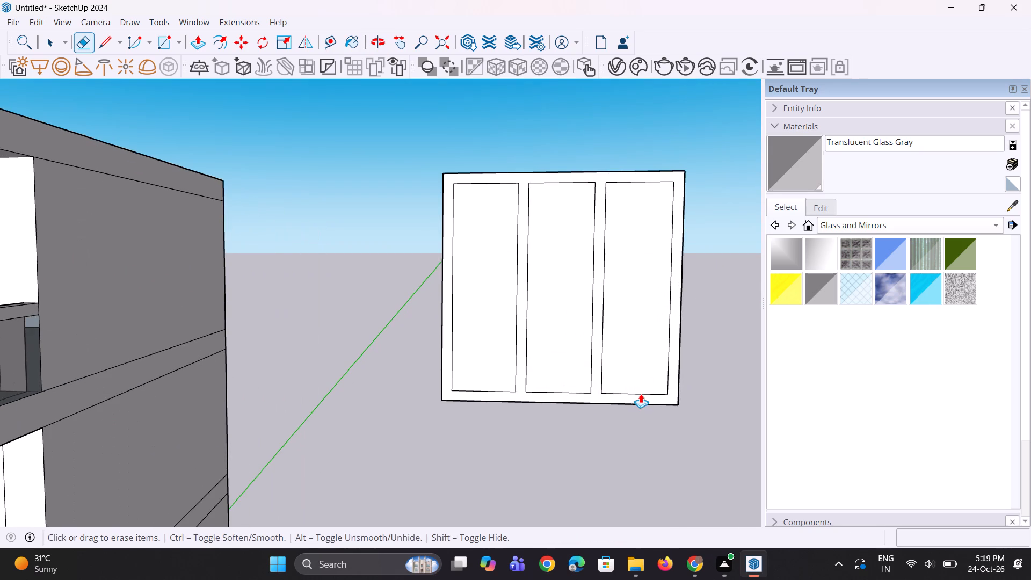
key(p)
scroll(639, 393, up, 1)
click(630, 397)
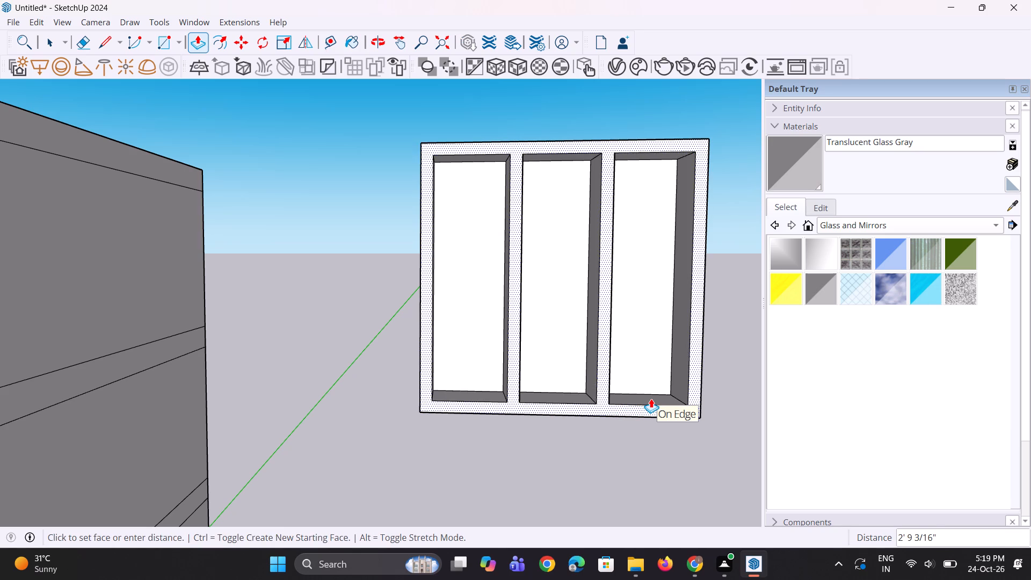
text(3")
key(Return)
Paint the three window panes and the panel's back face with Translucent Glass Gray.
middle_drag(651, 398, 520, 454)
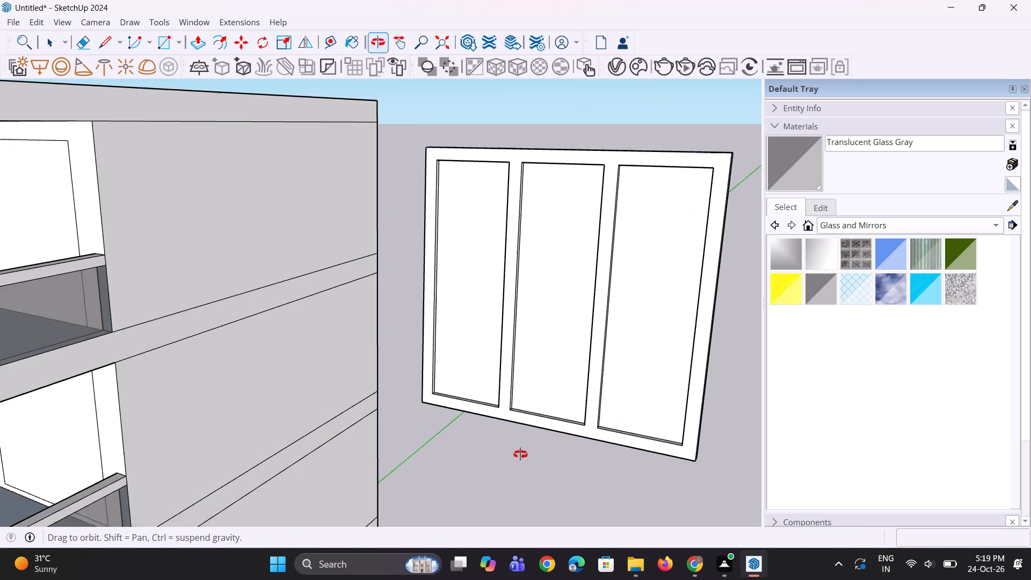
middle_drag(520, 454, 518, 462)
key(space)
key(space)
click(518, 463)
click(803, 149)
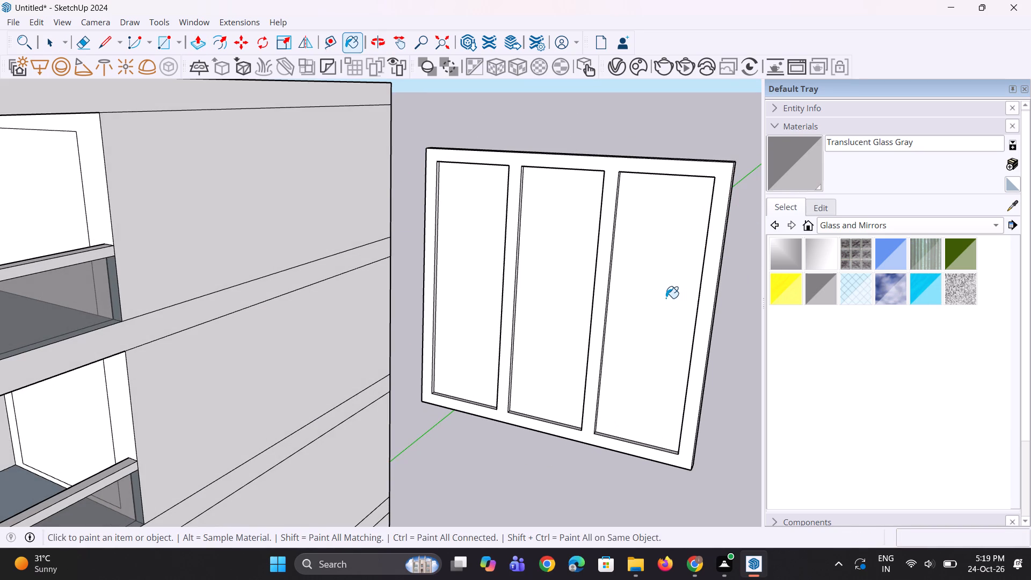
click(664, 298)
drag(572, 252, 560, 260)
click(451, 293)
middle_drag(637, 302, 467, 312)
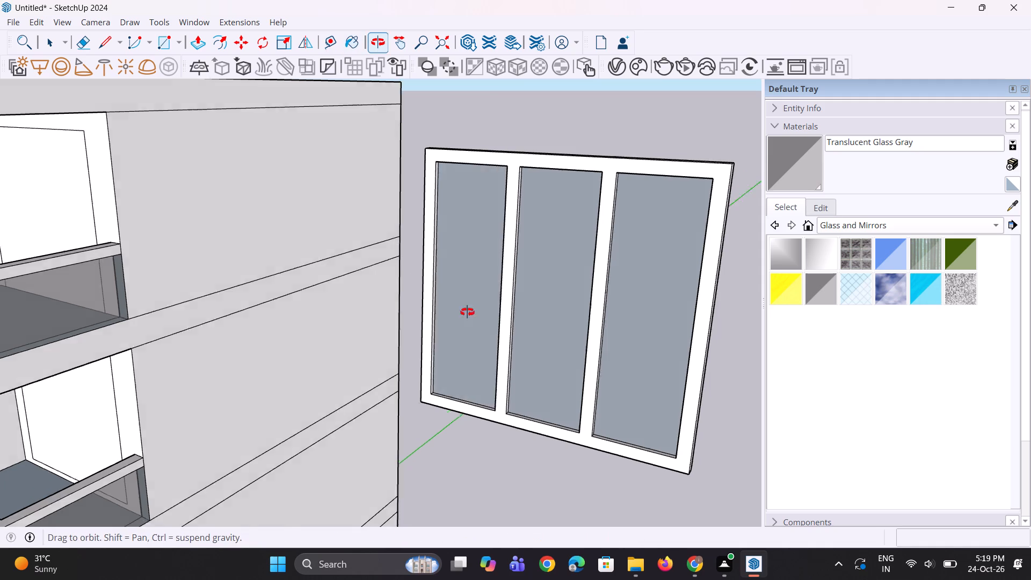
middle_drag(467, 312, 223, 317)
click(231, 320)
Push/pull the window frame's front face by about 1 9/16".
middle_drag(258, 395, 702, 392)
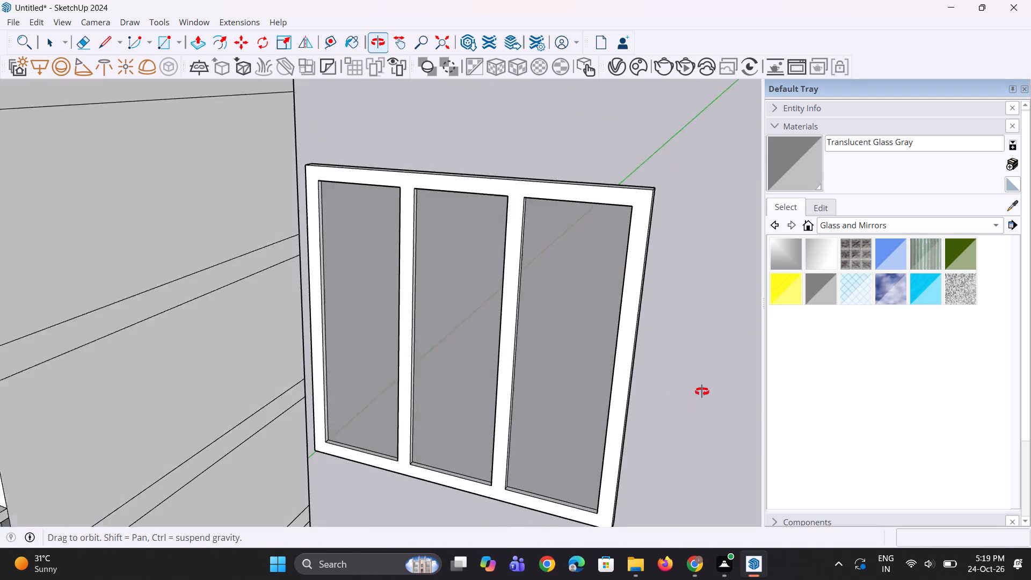
middle_drag(702, 392, 702, 386)
scroll(671, 394, up, 1)
key(p)
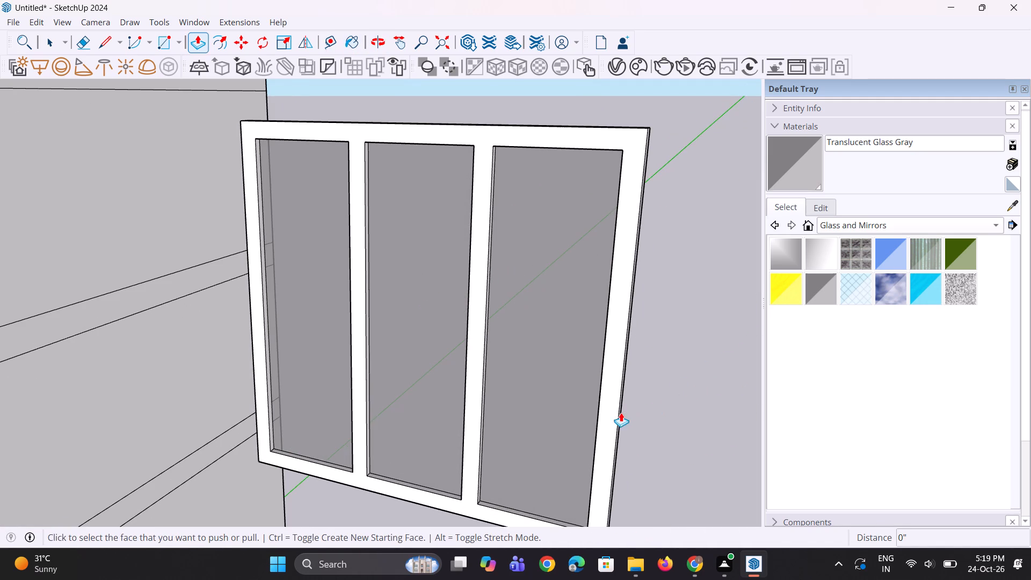
click(617, 412)
click(614, 413)
scroll(612, 413, down, 5)
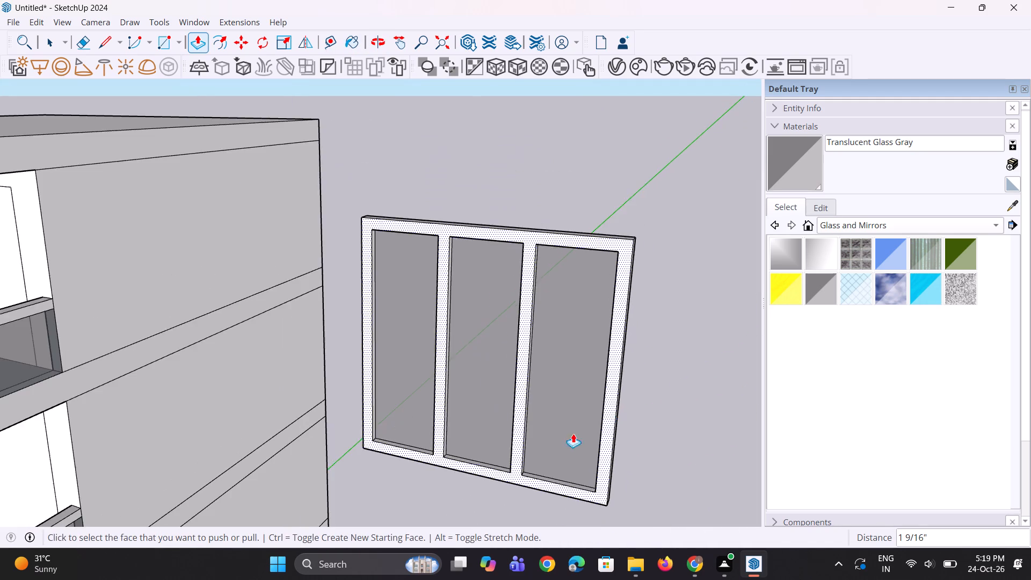
middle_drag(480, 470, 590, 431)
key(space)
key(space)
key(space)
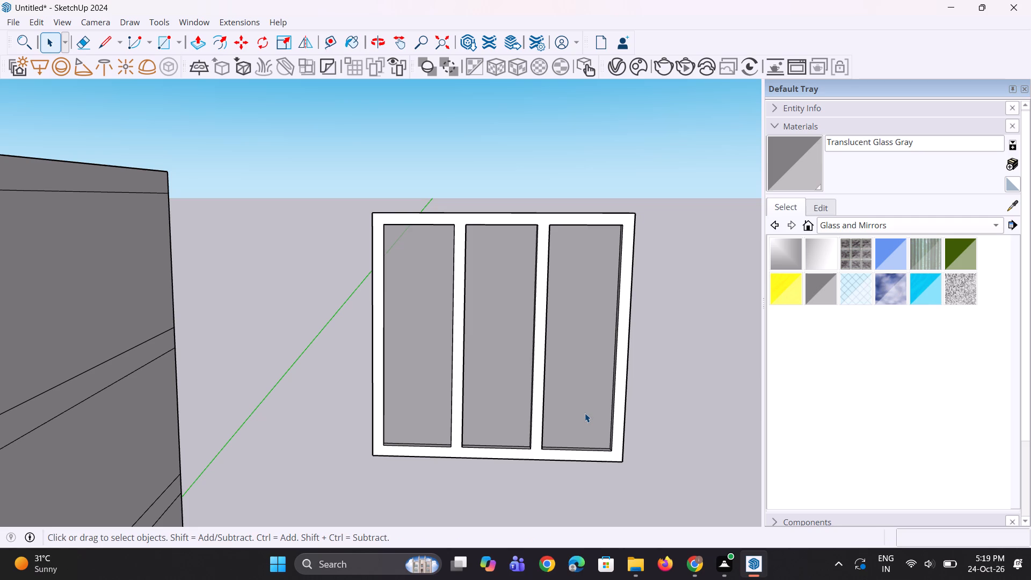
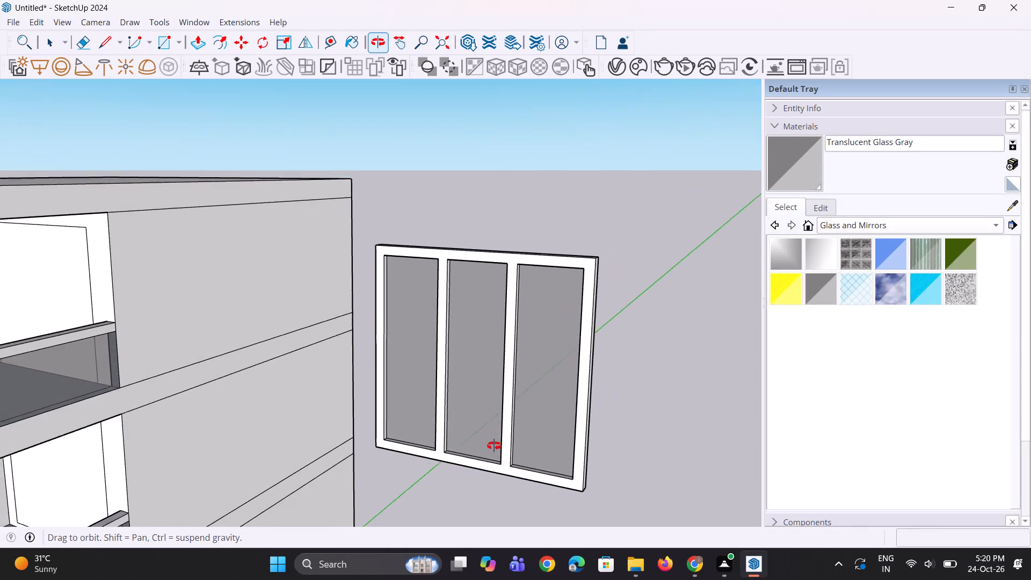
Push/pull the front face of the freestanding window's frame by about 7 3/16".
scroll(540, 436, up, 1)
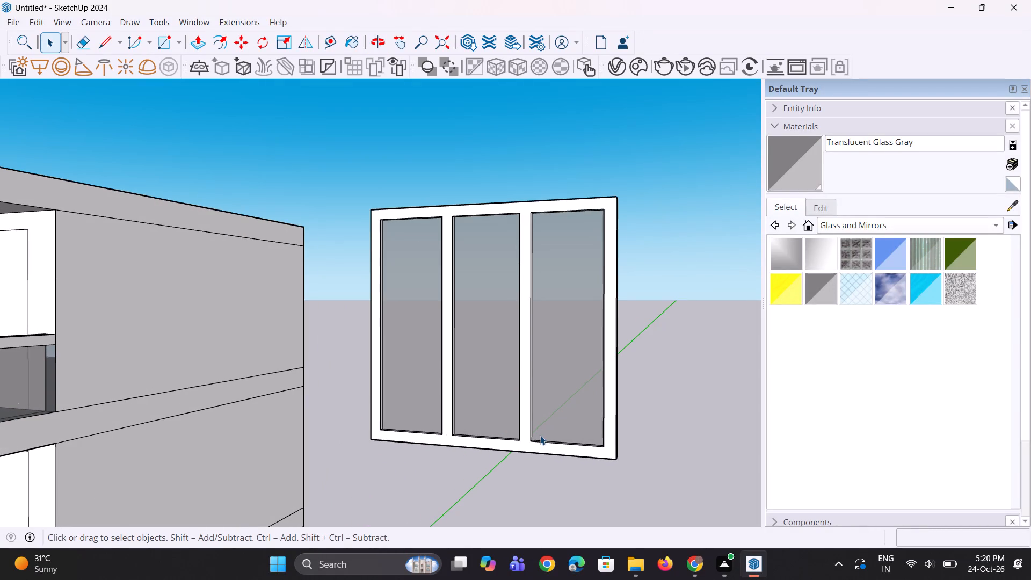
key(p)
click(529, 450)
click(526, 451)
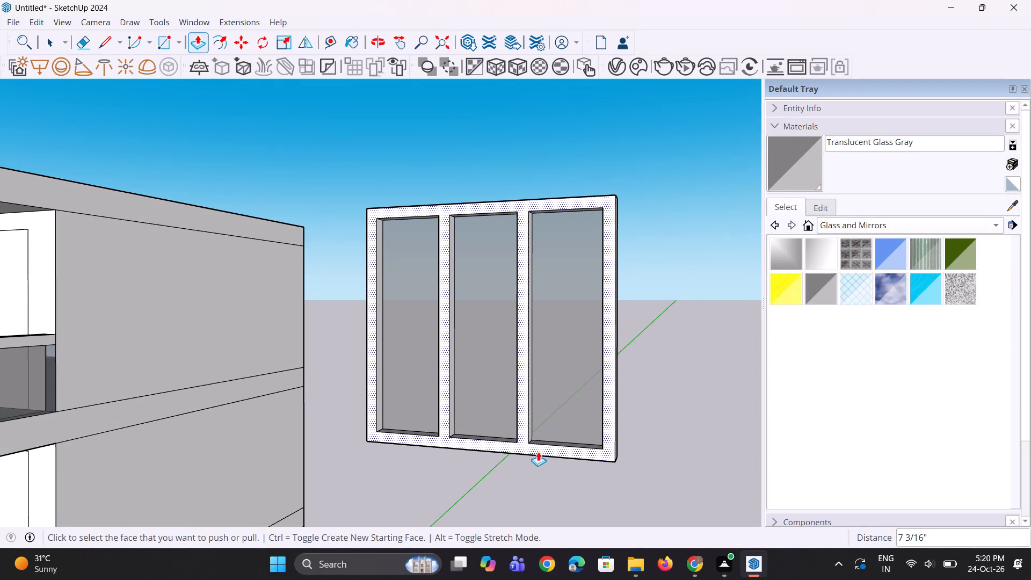
Make the whole freestanding three-pane window, frame and glass together, into a group.
middle_drag(539, 452, 592, 419)
scroll(620, 417, down, 9)
key(space)
key(space)
drag(460, 273, 520, 425)
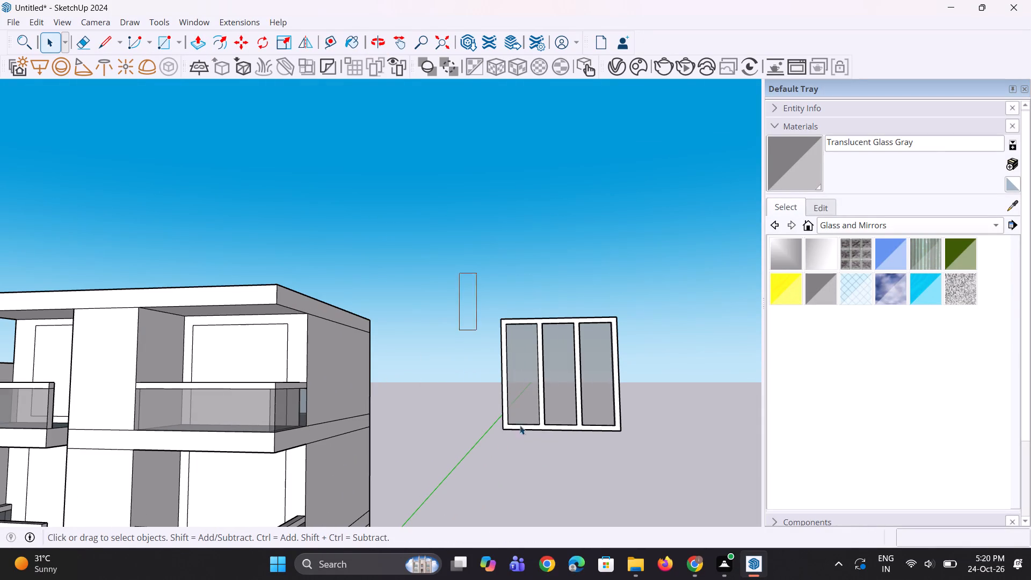
drag(520, 425, 648, 468)
right_click(598, 372)
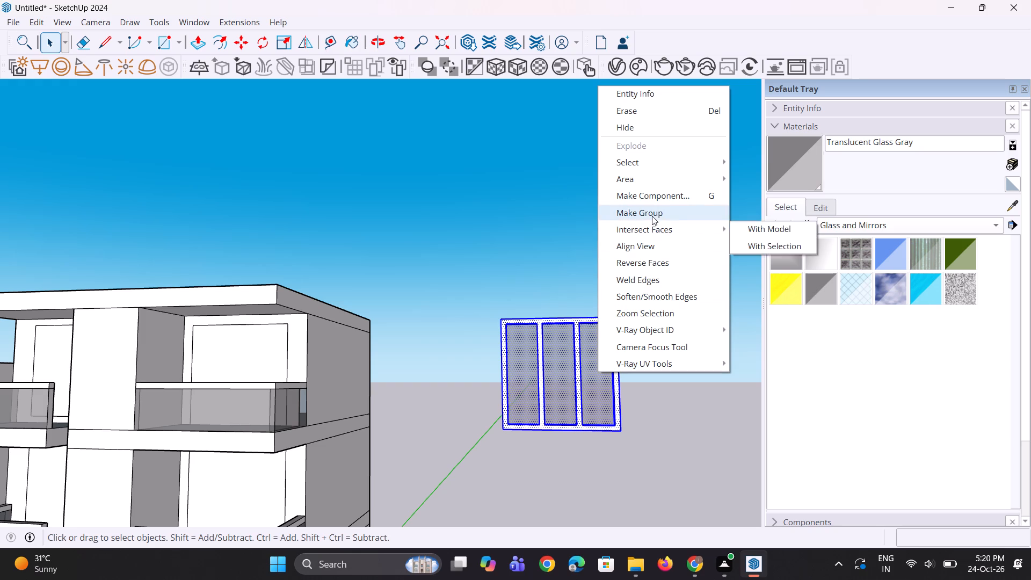
click(652, 216)
click(656, 401)
Push/pull the top-floor right-bay opening inward and repeat the same recess on the three right-bay openings below it.
key(p)
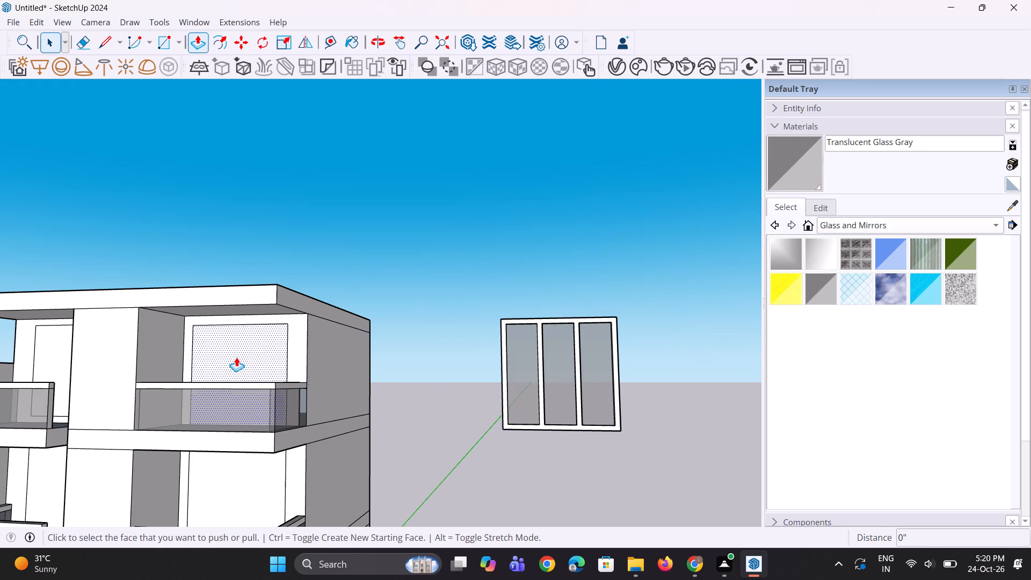
click(231, 355)
click(248, 340)
middle_drag(257, 353, 267, 365)
double_click(268, 487)
scroll(348, 245, down, 9)
scroll(325, 454, up, 3)
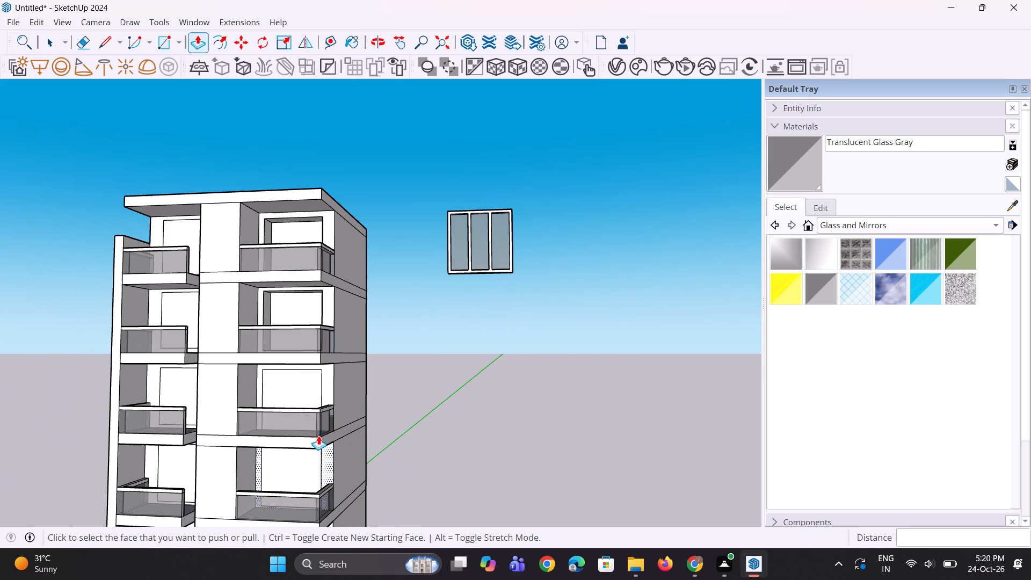
double_click(307, 396)
double_click(305, 469)
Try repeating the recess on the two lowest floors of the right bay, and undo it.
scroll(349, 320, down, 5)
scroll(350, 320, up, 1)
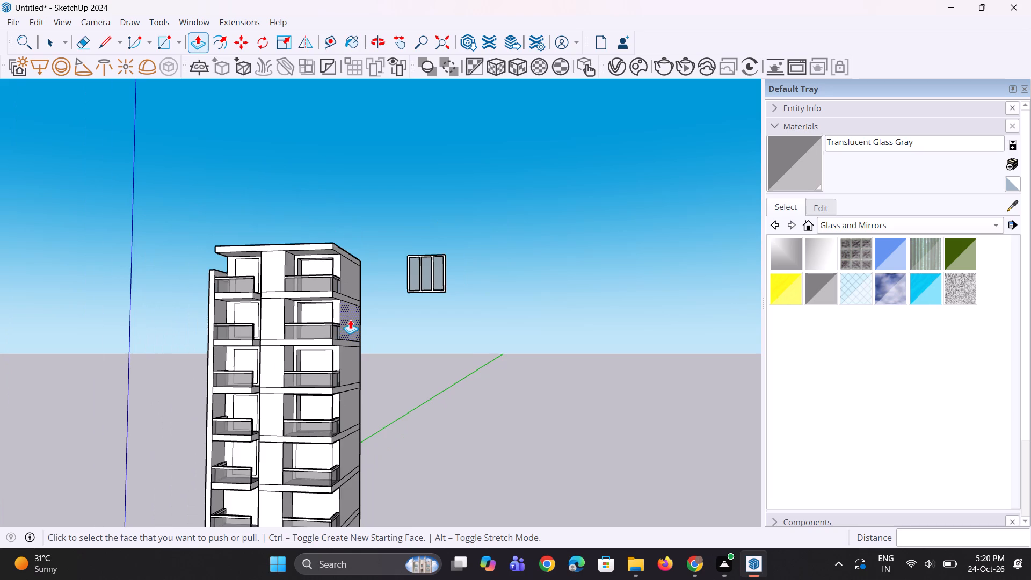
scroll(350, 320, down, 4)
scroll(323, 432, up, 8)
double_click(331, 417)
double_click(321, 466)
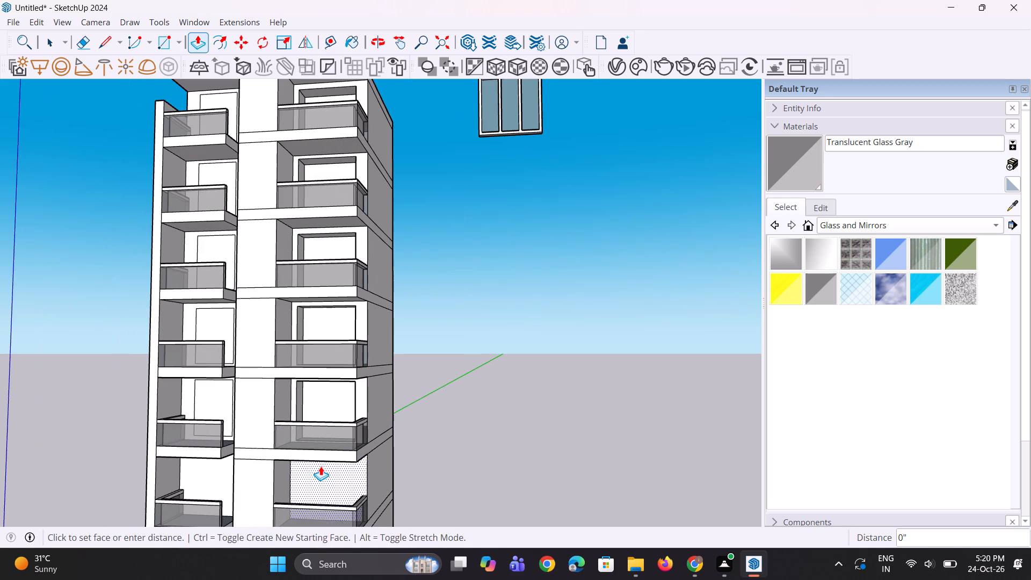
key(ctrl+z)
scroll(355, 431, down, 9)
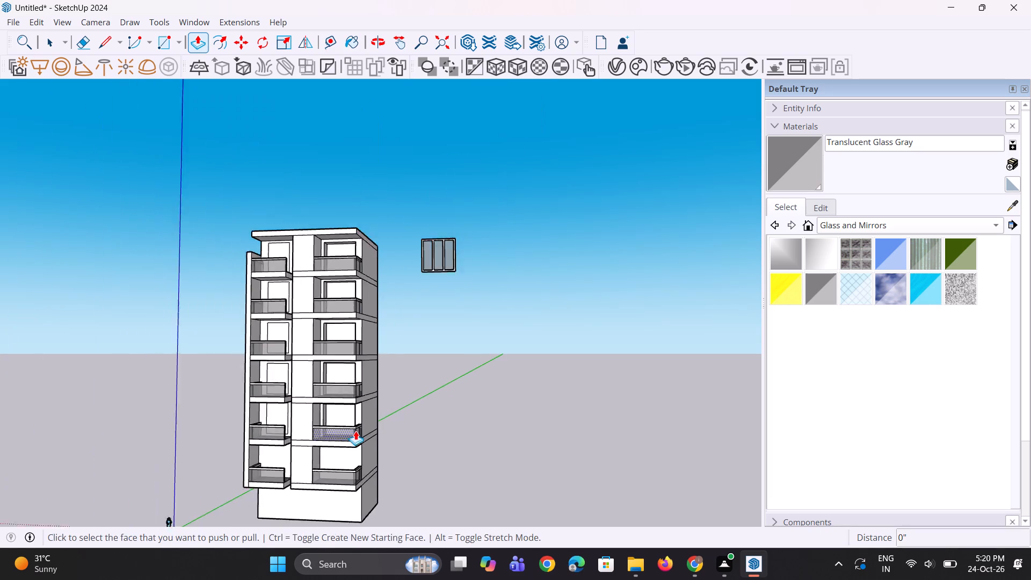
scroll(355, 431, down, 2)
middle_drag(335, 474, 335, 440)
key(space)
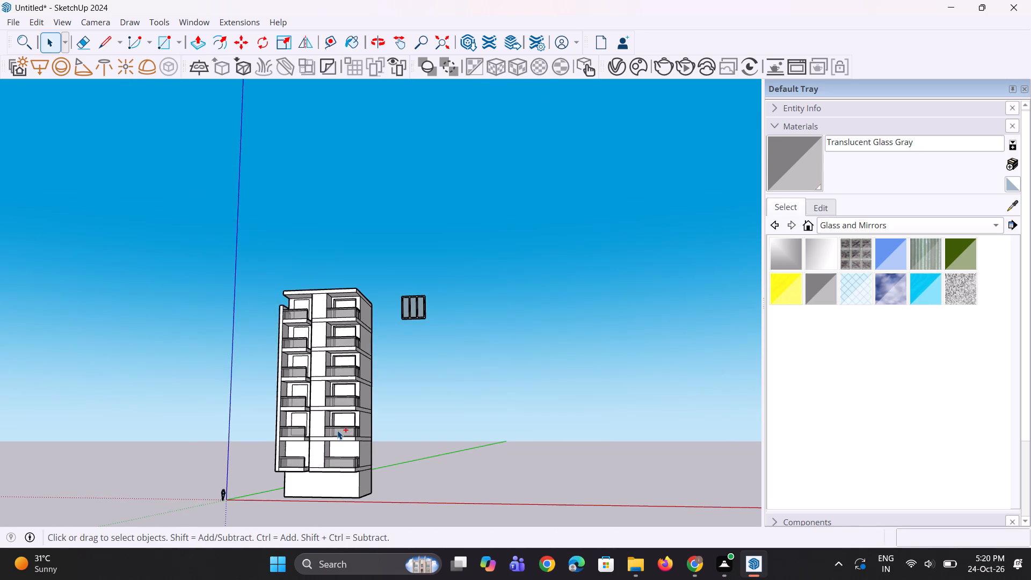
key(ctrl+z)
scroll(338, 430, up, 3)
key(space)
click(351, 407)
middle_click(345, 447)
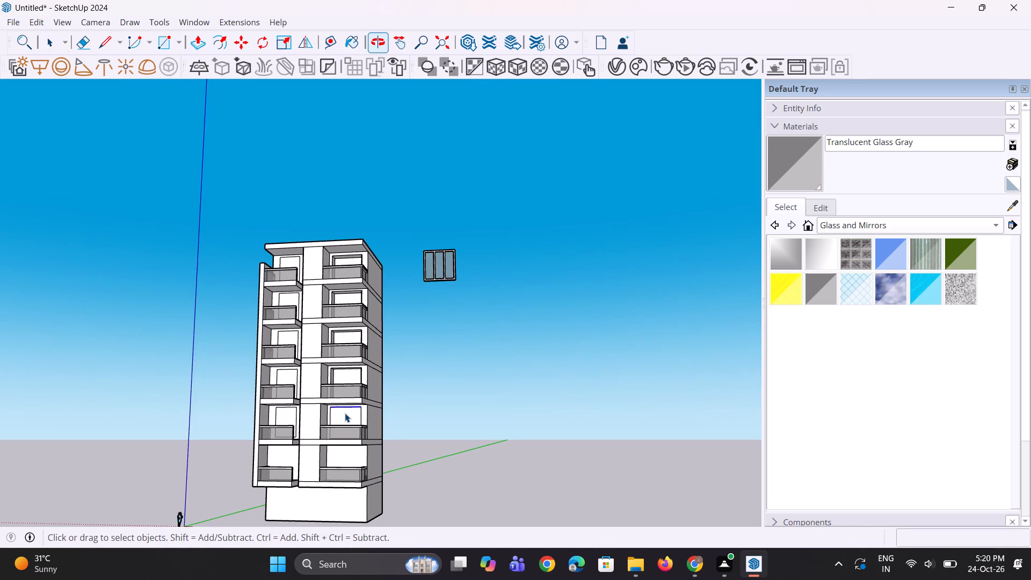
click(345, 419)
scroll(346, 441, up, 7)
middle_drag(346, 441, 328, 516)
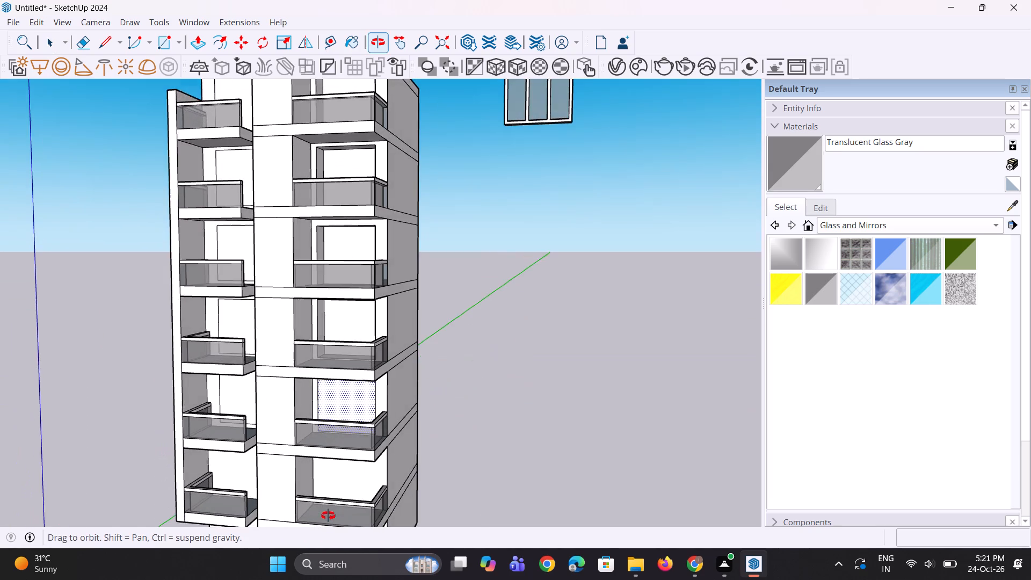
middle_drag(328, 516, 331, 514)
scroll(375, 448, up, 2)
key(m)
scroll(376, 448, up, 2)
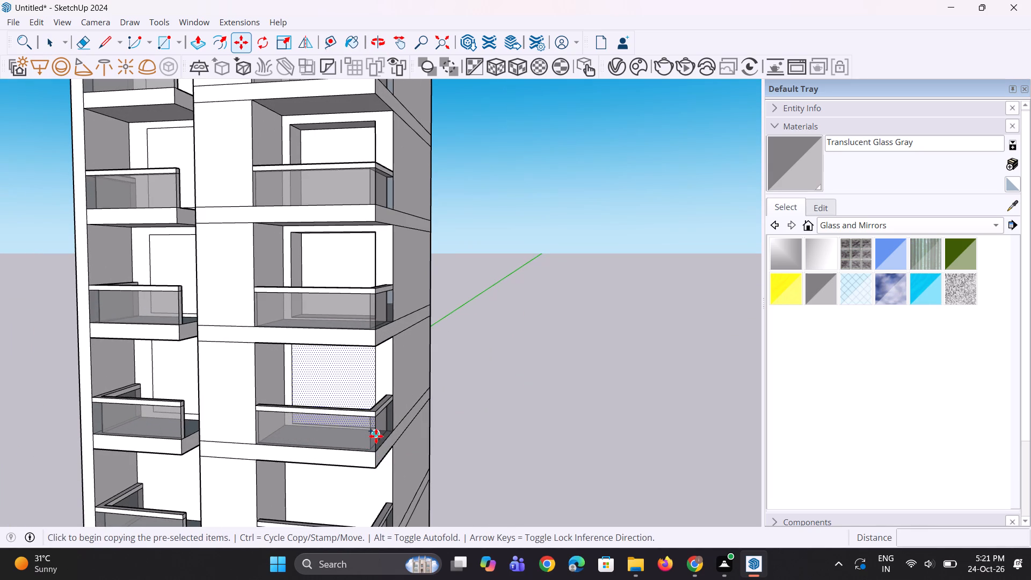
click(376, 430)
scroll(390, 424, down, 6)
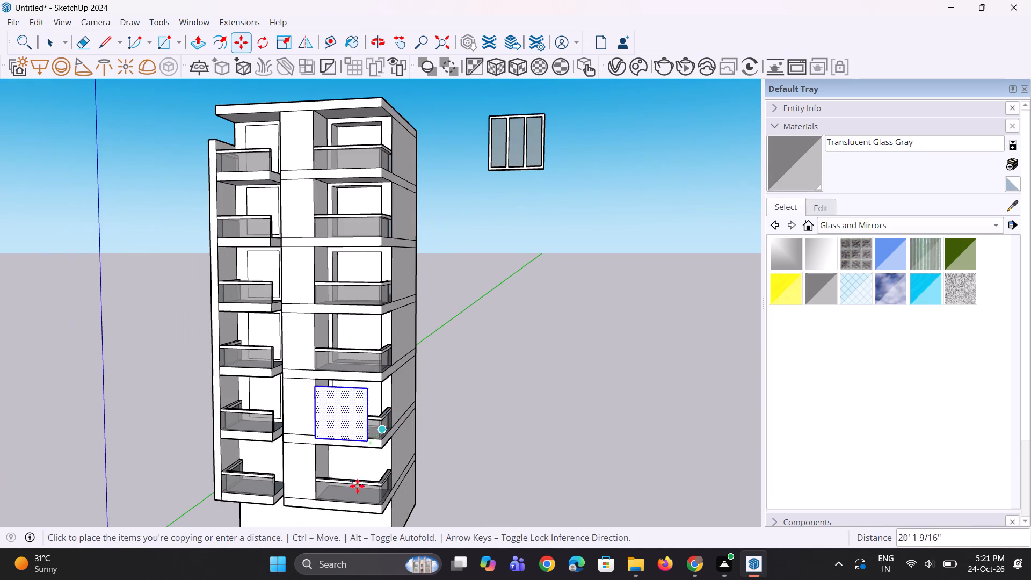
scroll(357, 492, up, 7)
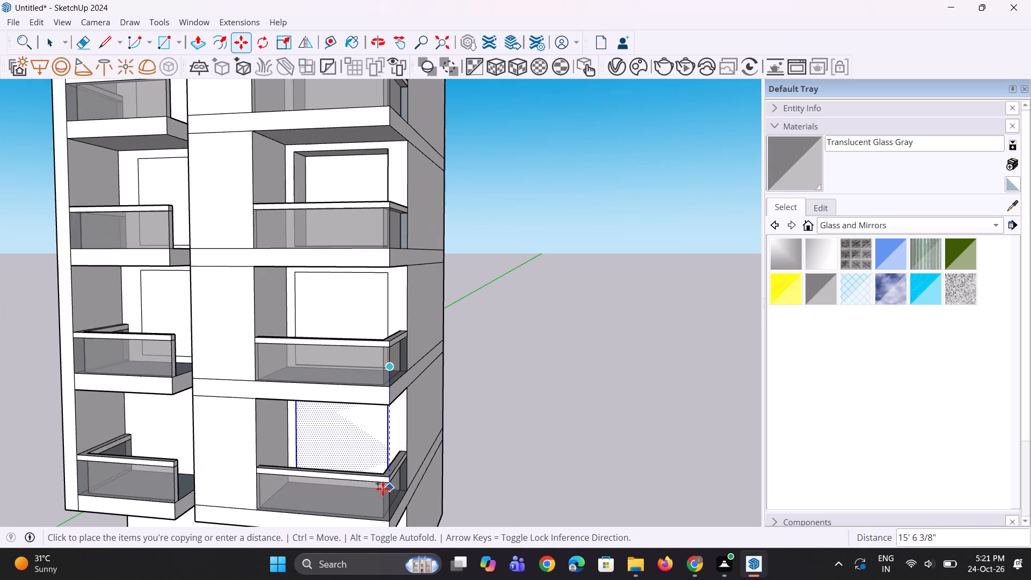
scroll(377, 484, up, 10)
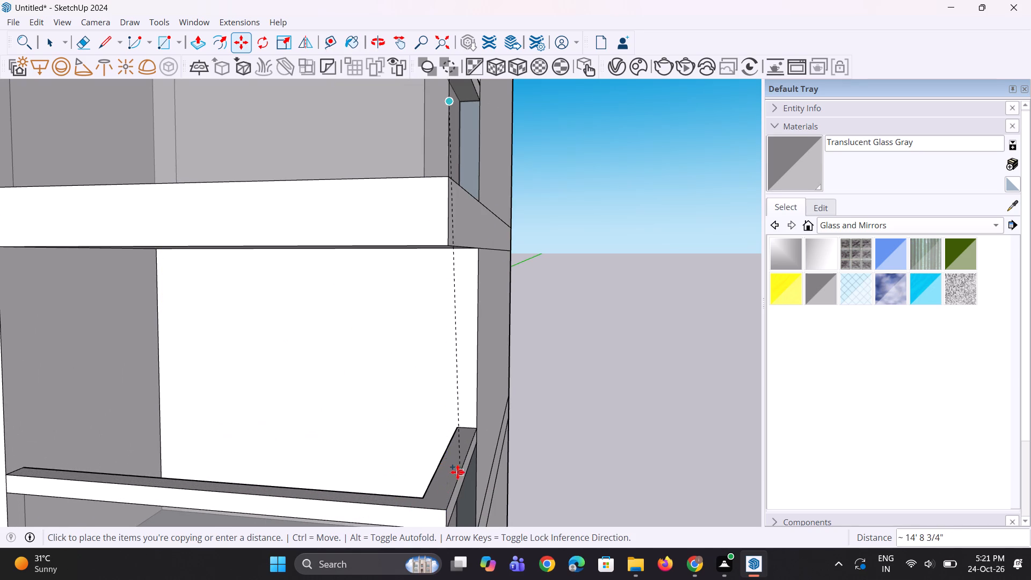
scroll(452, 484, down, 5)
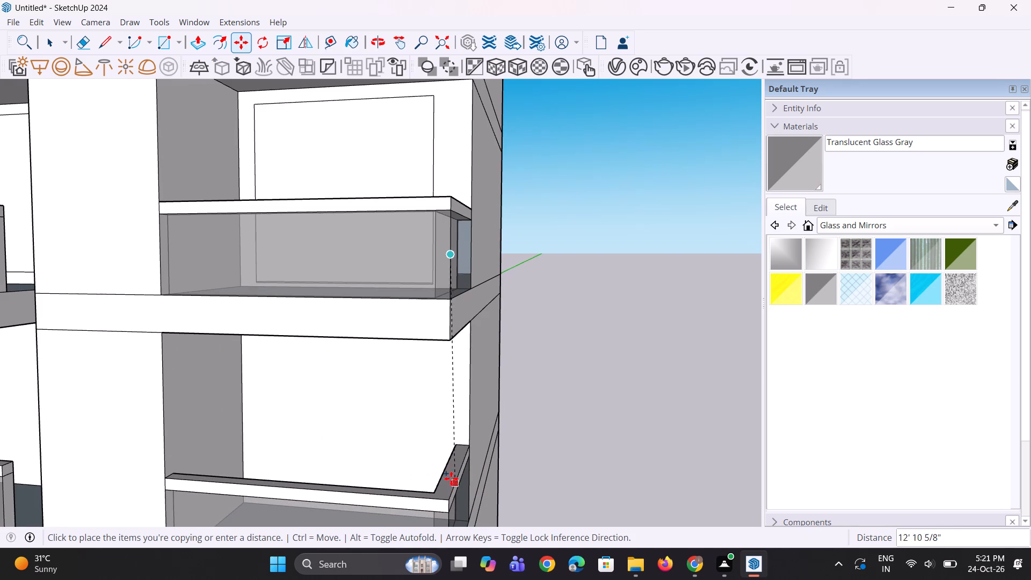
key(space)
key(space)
Copy the right bay's second-lowest opening face straight down about 17' onto the lowest floor's back wall.
middle_drag(439, 323, 479, 241)
scroll(463, 301, down, 6)
middle_drag(433, 313, 394, 437)
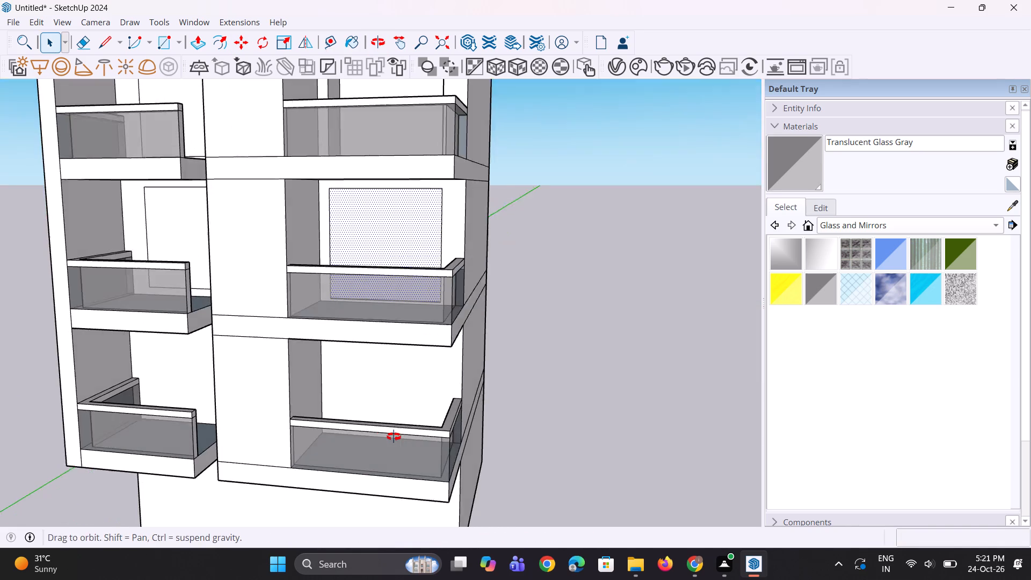
middle_drag(394, 437, 411, 440)
key(m)
click(400, 262)
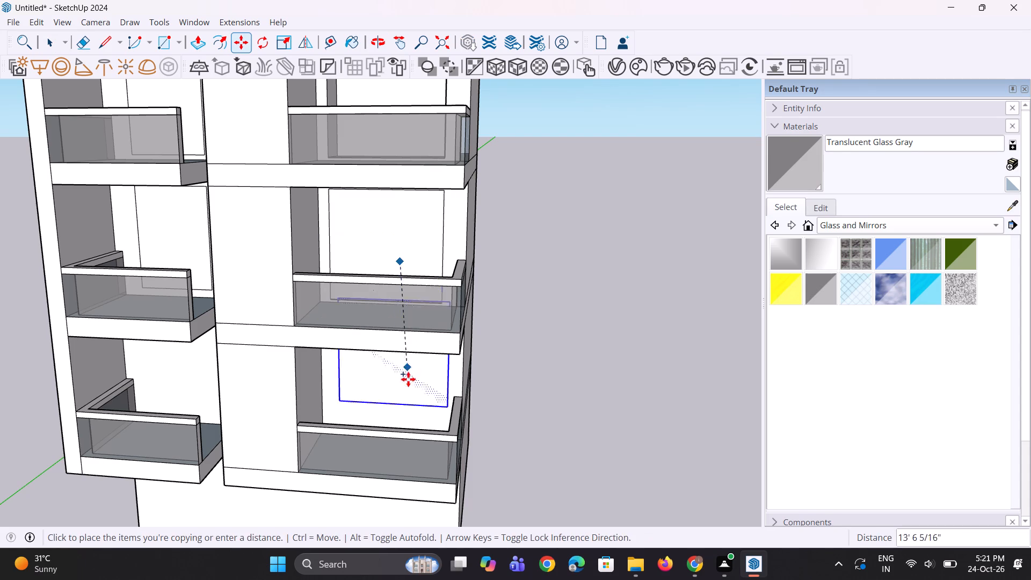
scroll(408, 396, up, 8)
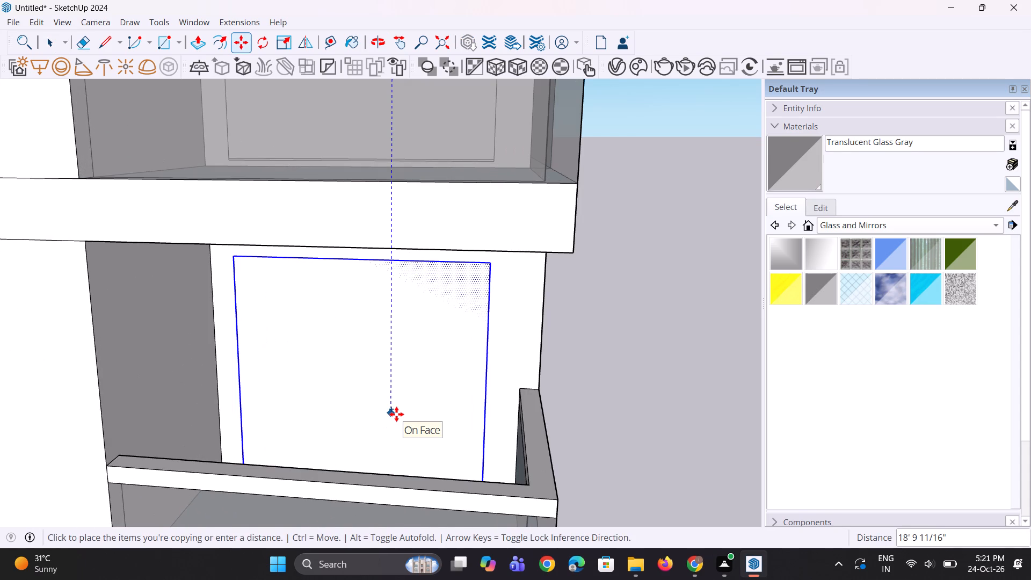
scroll(396, 414, up, 1)
middle_drag(396, 414, 386, 448)
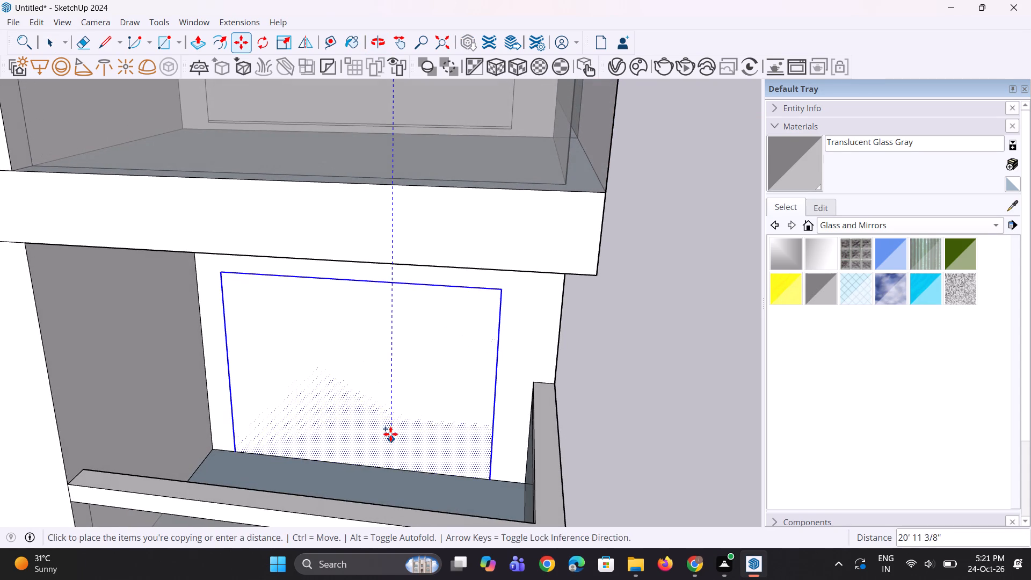
middle_drag(393, 419, 413, 371)
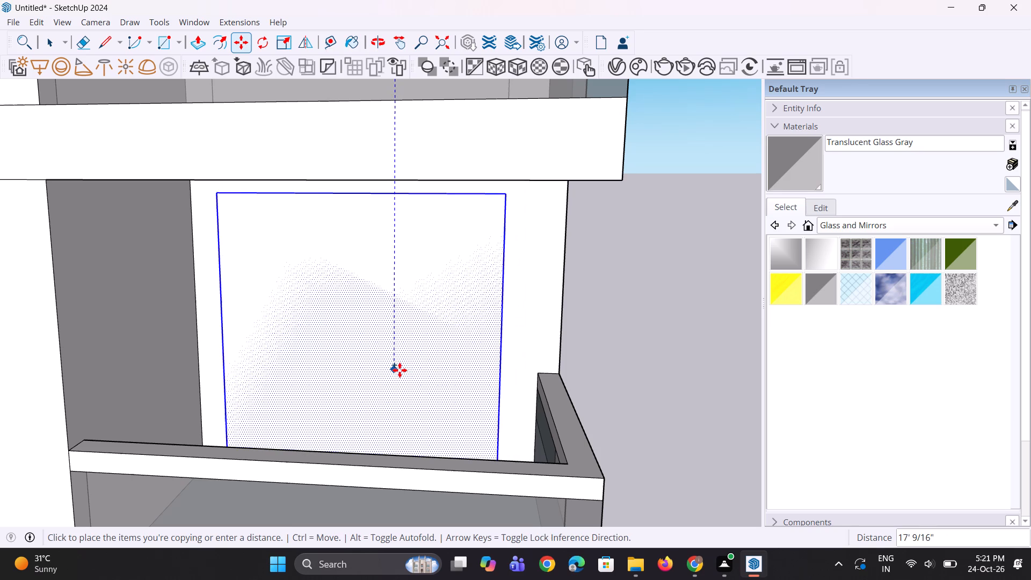
click(399, 370)
middle_drag(488, 388, 453, 452)
key(space)
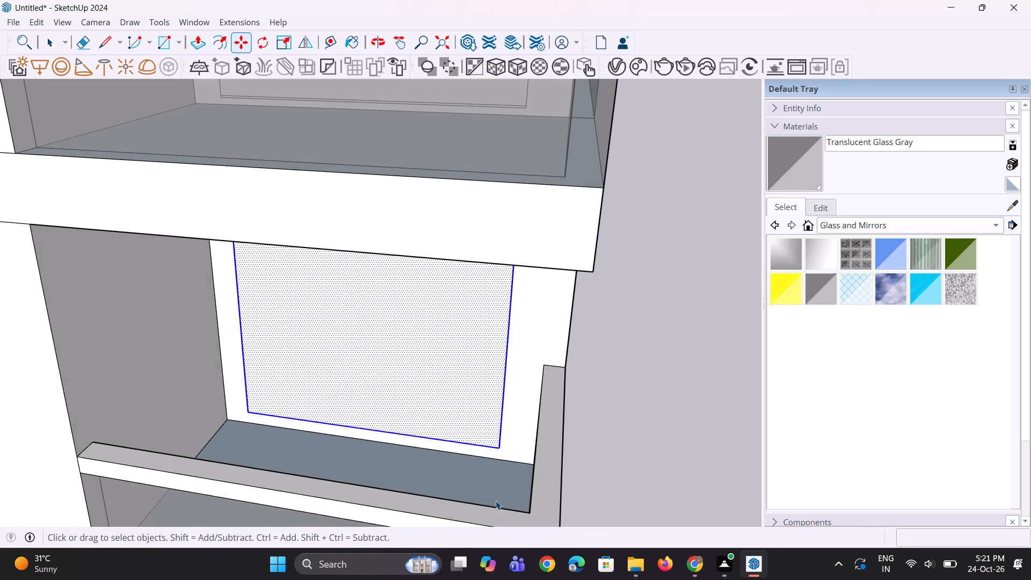
key(space)
key(space)
Copy the left bay's second-lowest opening face straight down about 17' 4" onto the lowest floor's back wall.
scroll(636, 402, down, 11)
middle_drag(339, 418, 371, 340)
click(350, 236)
scroll(351, 278, up, 1)
key(m)
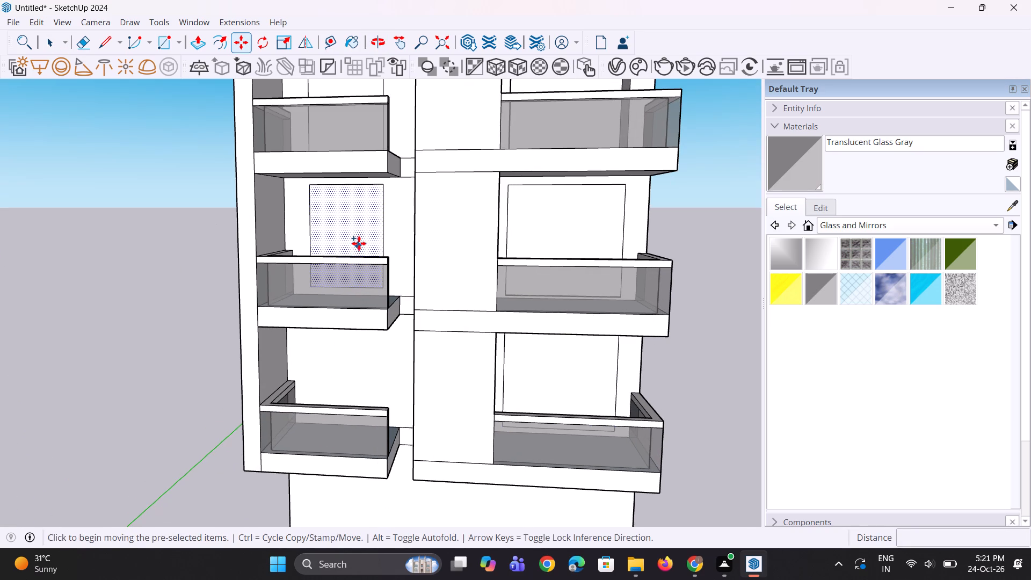
click(359, 242)
scroll(361, 379, up, 3)
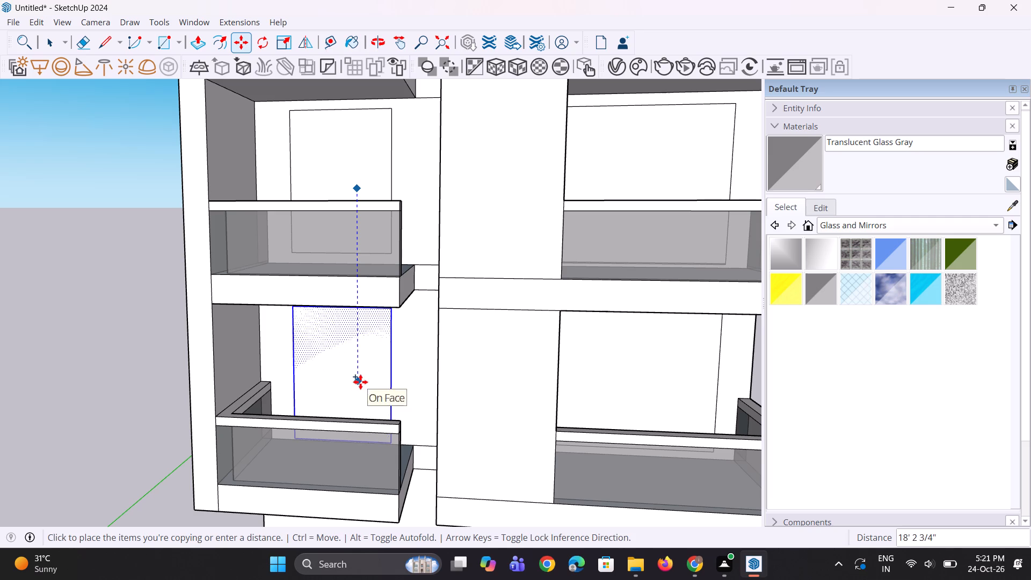
click(360, 372)
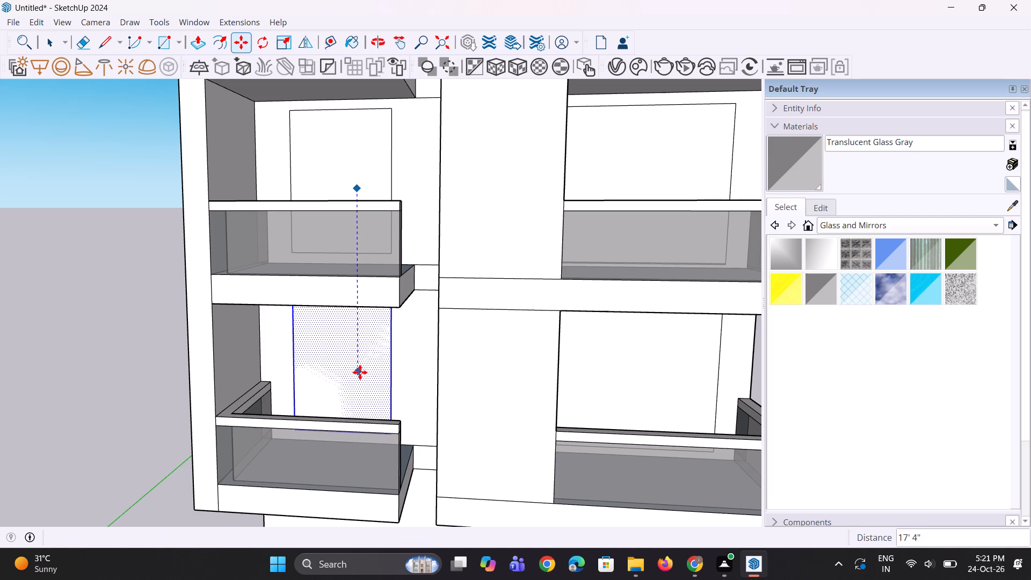
key(space)
key(space)
click(170, 379)
Repeat the push/pull recess on the right-bay openings of the two lowest floors.
scroll(146, 382, down, 5)
middle_drag(419, 430, 403, 425)
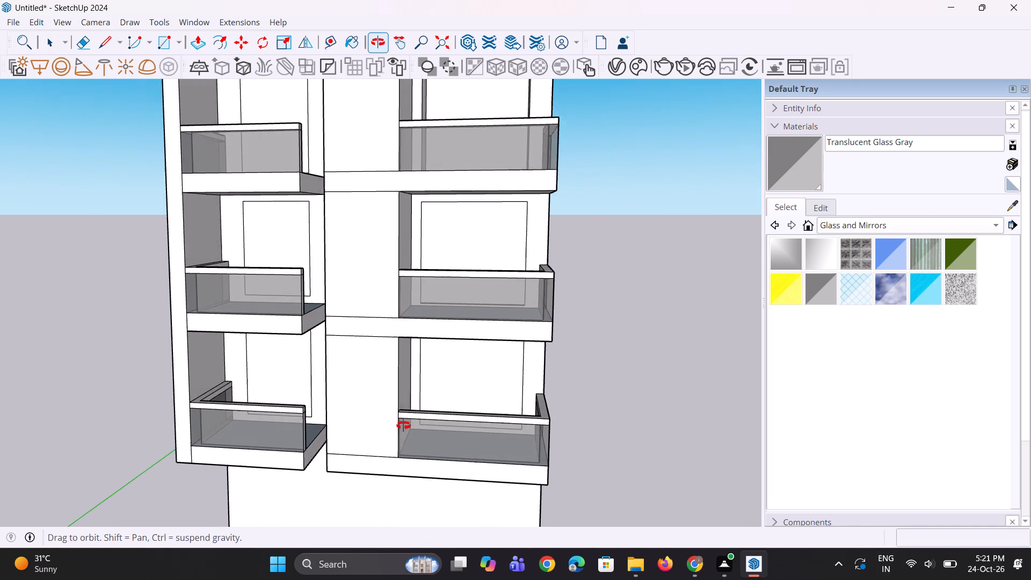
middle_drag(403, 425, 387, 422)
key(p)
double_click(448, 392)
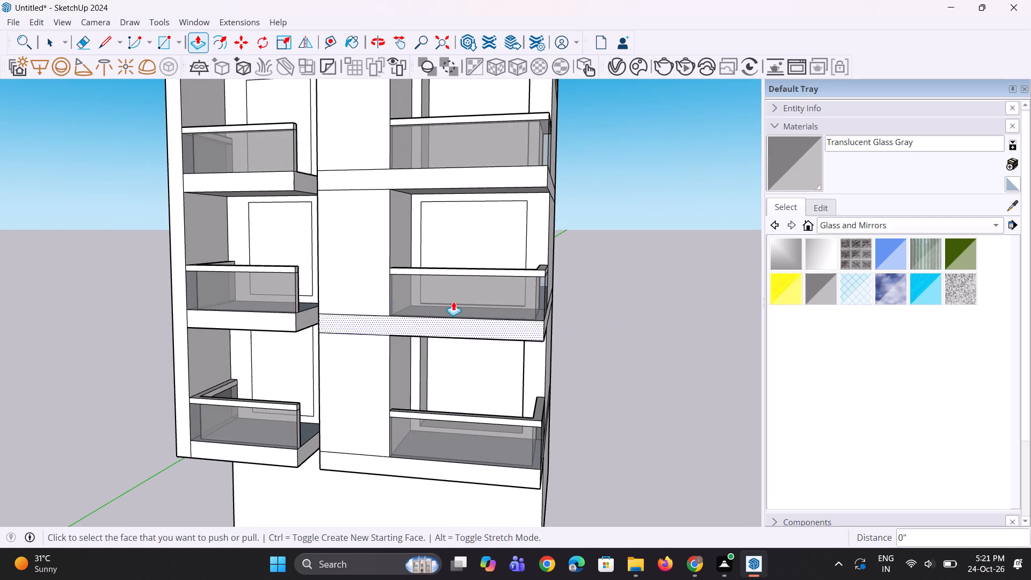
double_click(452, 235)
Repeat the push/pull recess on the left-bay openings of the four lowest floors.
scroll(473, 385, down, 5)
middle_drag(473, 379, 355, 366)
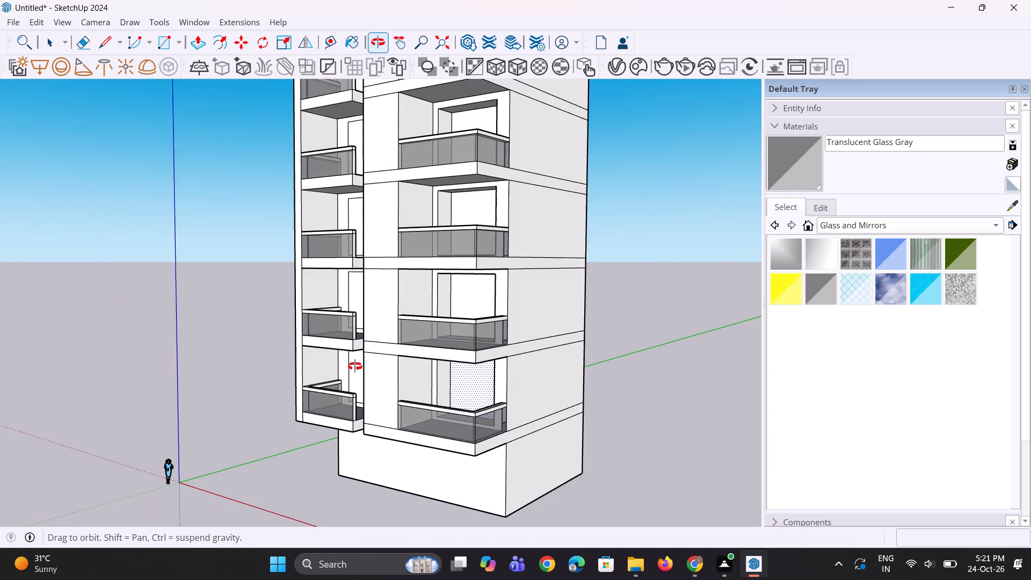
middle_drag(355, 366, 623, 375)
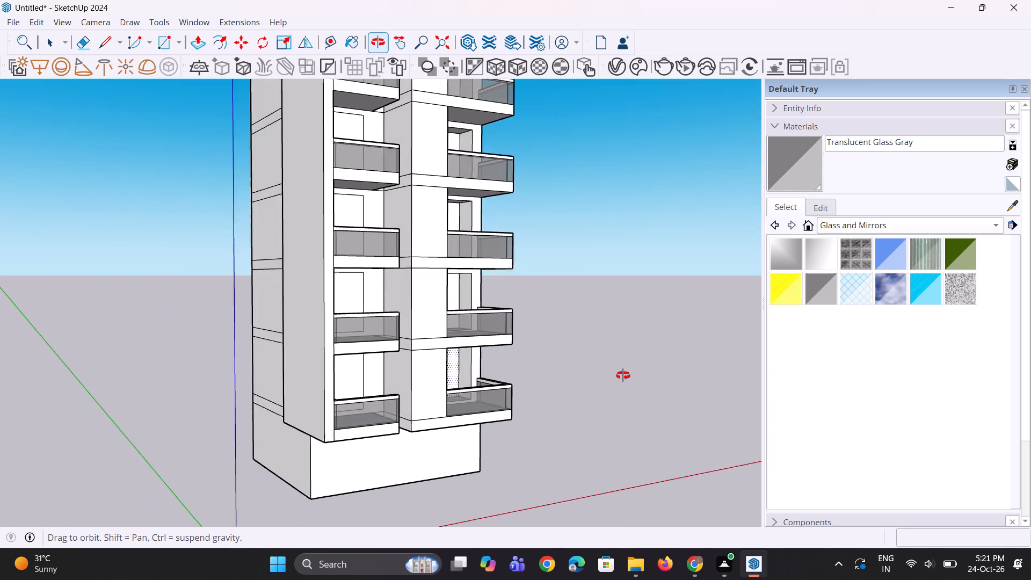
middle_drag(623, 375, 616, 377)
double_click(344, 376)
double_click(338, 304)
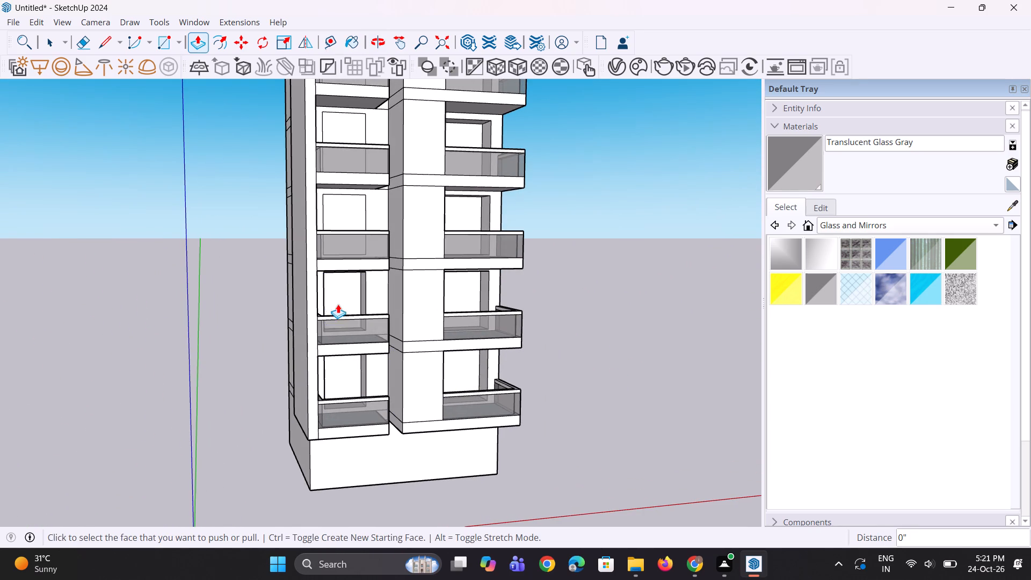
double_click(340, 219)
scroll(391, 309, down, 4)
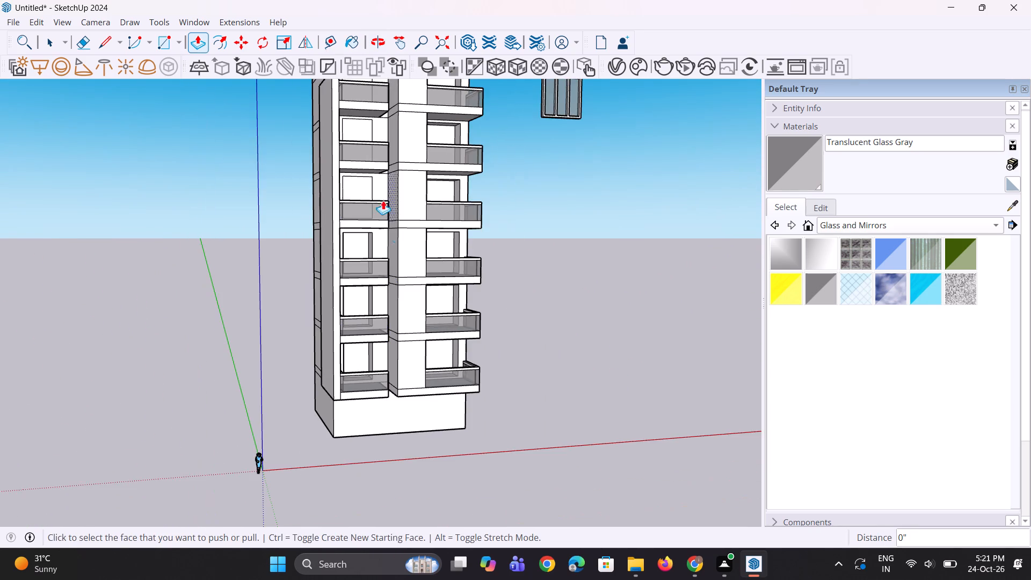
scroll(356, 174, up, 1)
double_click(357, 188)
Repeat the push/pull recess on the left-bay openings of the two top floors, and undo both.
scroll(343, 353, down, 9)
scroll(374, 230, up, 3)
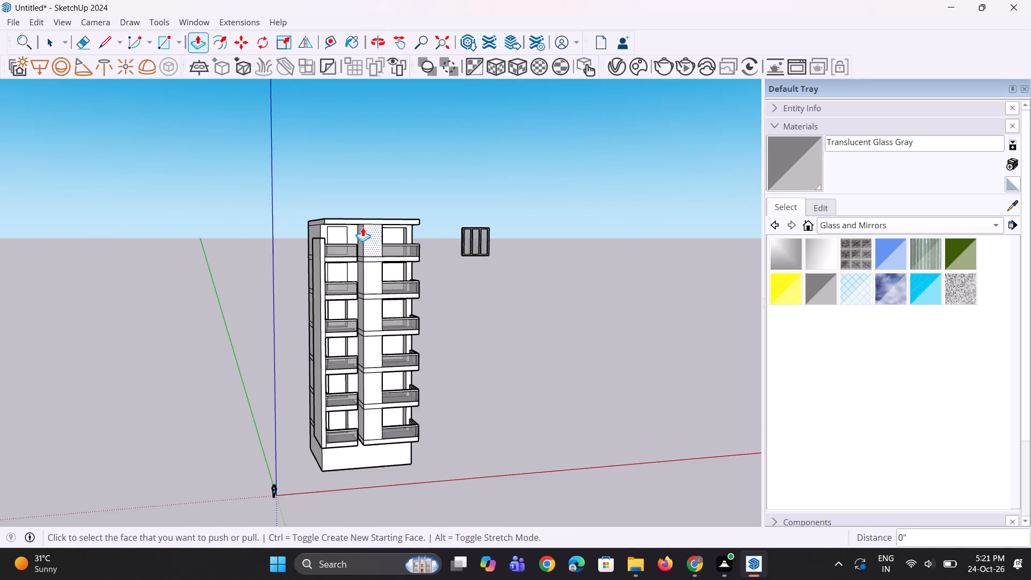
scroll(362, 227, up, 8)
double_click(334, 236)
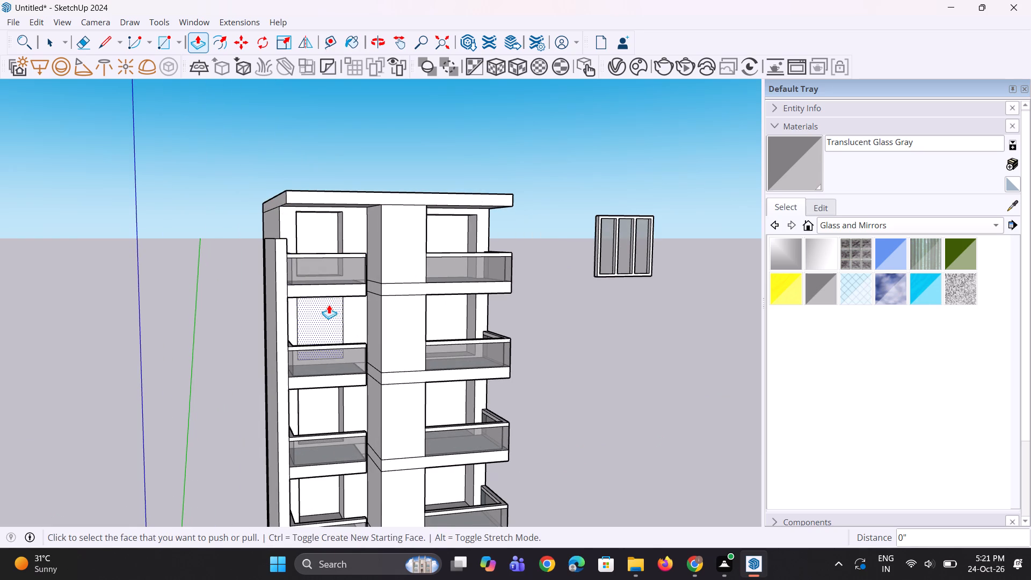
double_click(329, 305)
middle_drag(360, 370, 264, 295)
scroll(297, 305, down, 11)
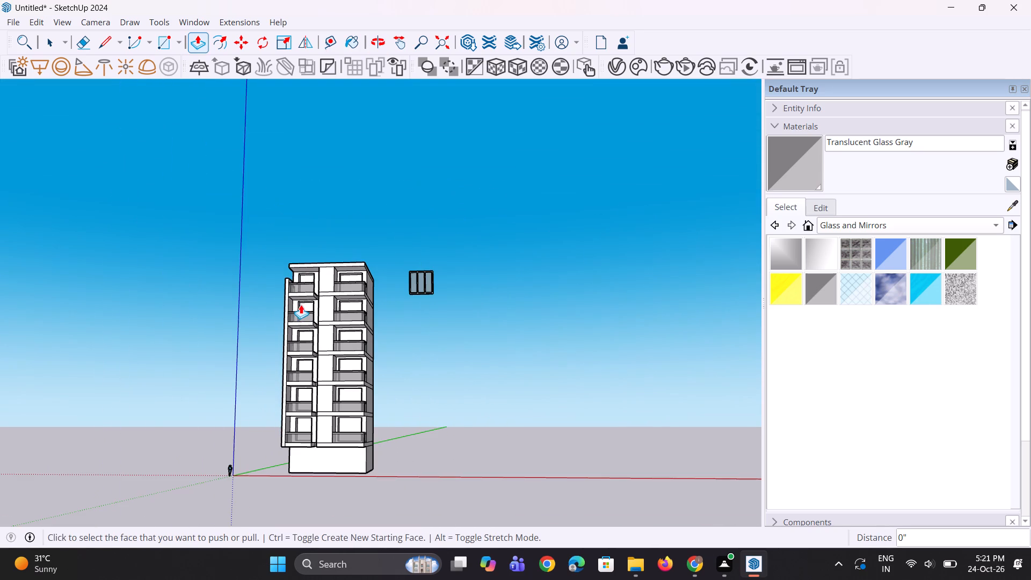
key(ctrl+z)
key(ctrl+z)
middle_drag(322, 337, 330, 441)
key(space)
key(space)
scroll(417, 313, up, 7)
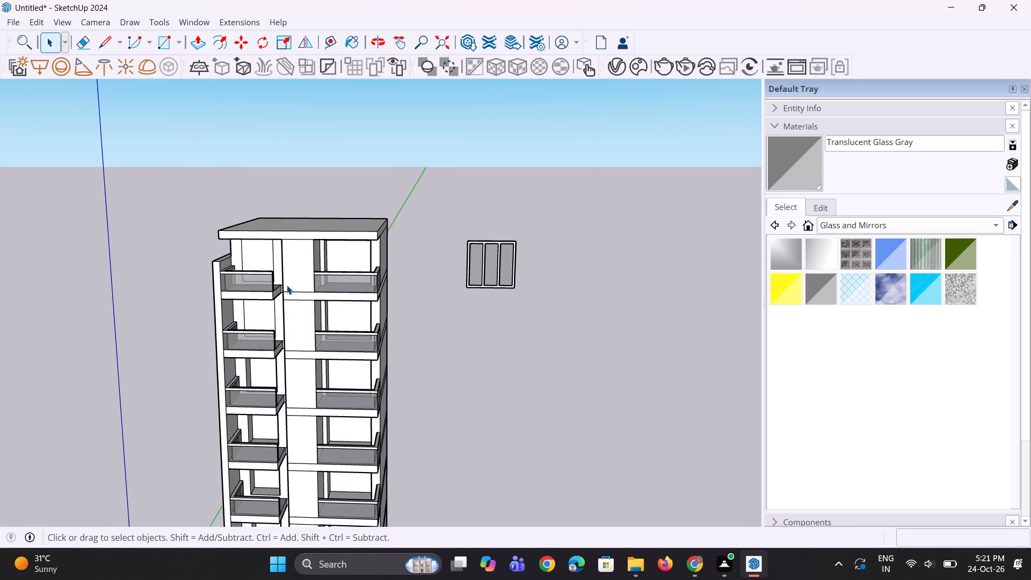
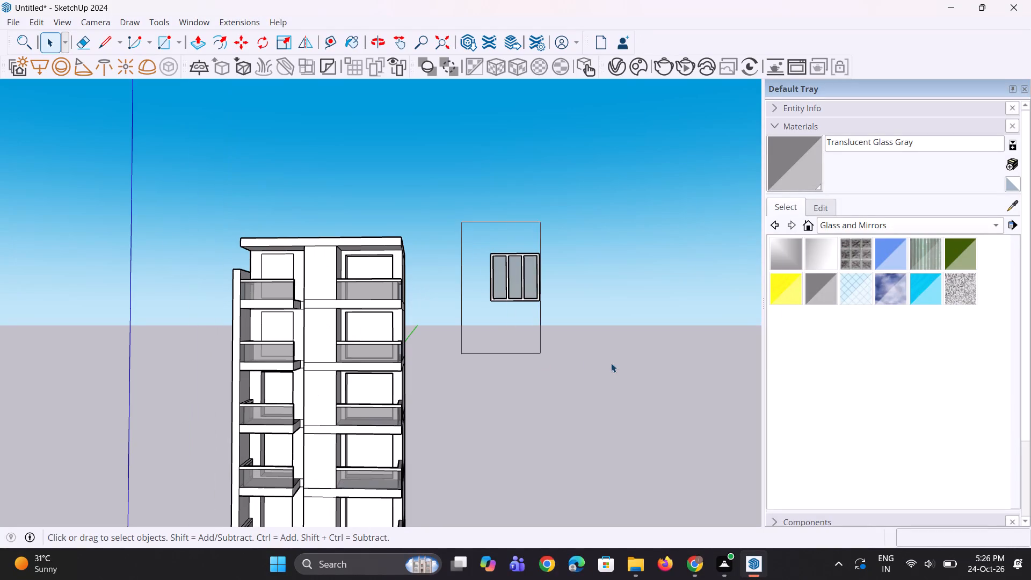
Copy the three-pane framed glass window from beside the building into the right bay's top-floor opening.
scroll(576, 334, up, 1)
key(m)
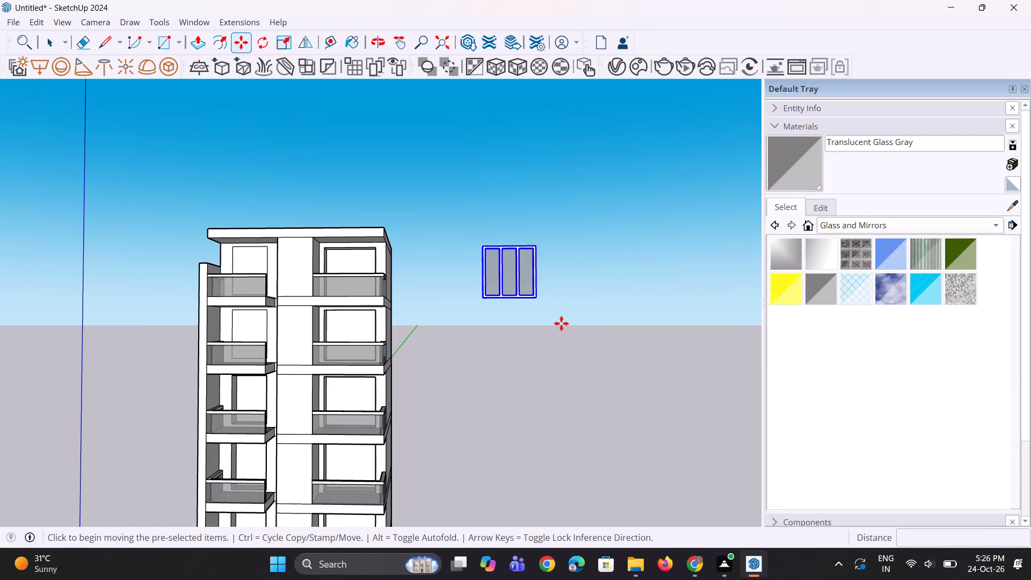
click(543, 301)
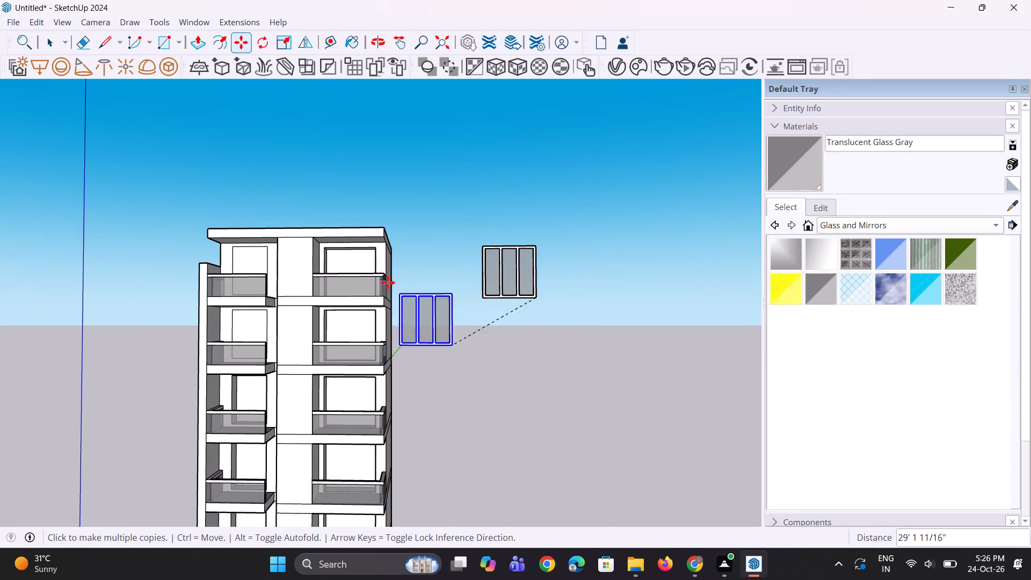
scroll(388, 282, up, 5)
middle_drag(375, 347, 369, 474)
scroll(306, 287, up, 6)
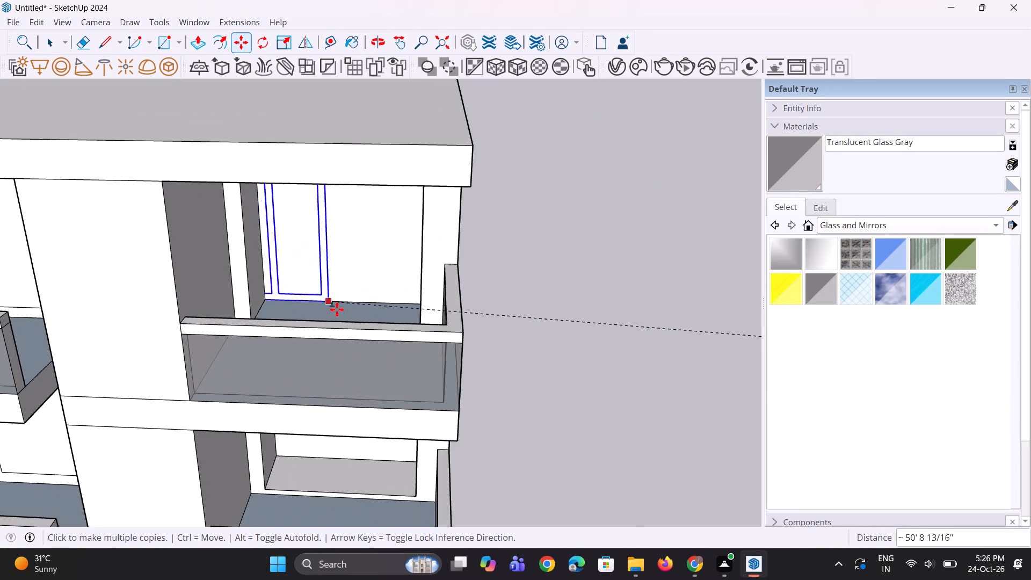
scroll(337, 309, up, 2)
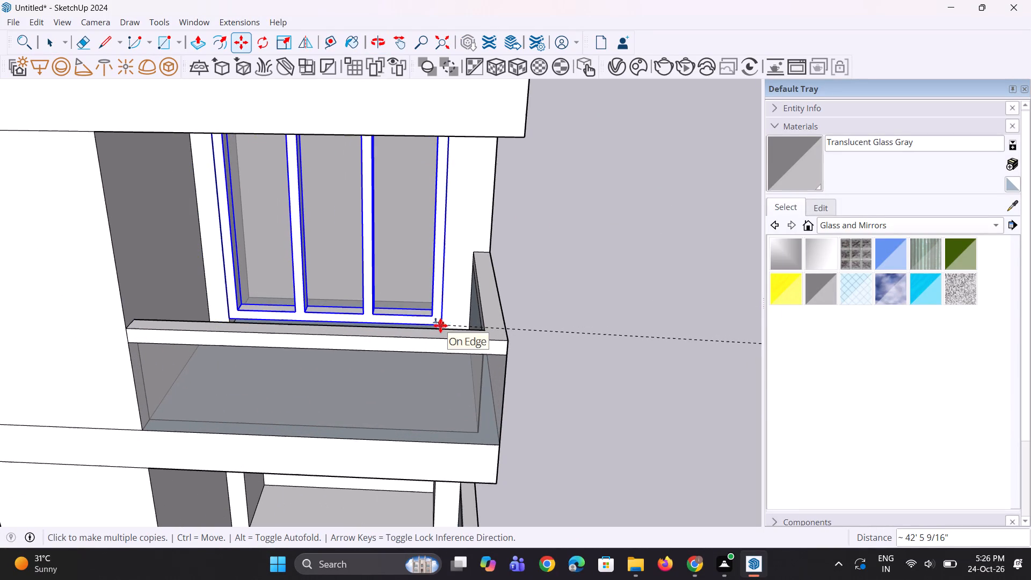
middle_drag(432, 331, 396, 410)
scroll(416, 354, up, 3)
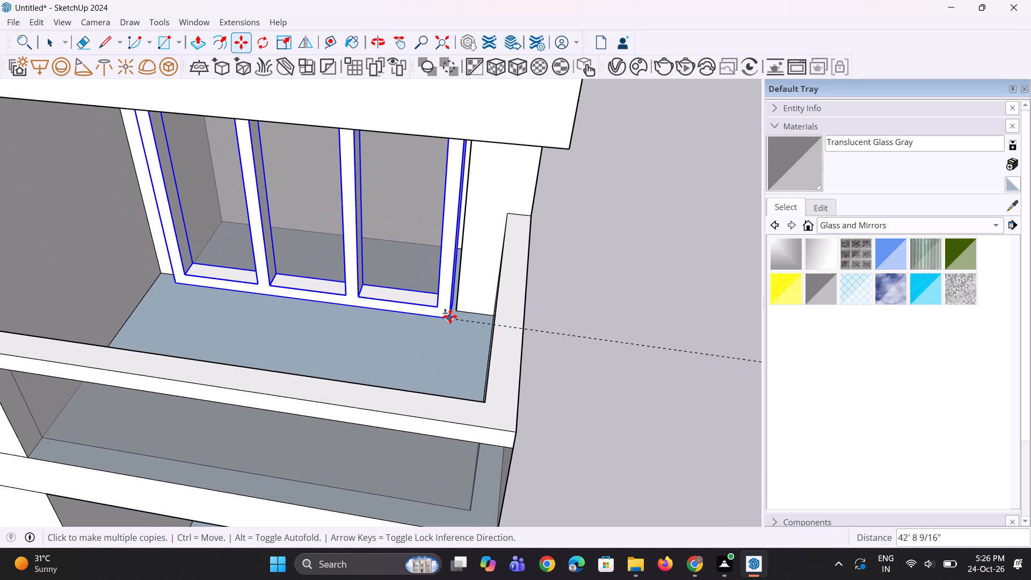
click(458, 312)
Place another copy of the three-pane window in the right bay's second-highest opening.
scroll(458, 312, down, 5)
scroll(467, 231, down, 4)
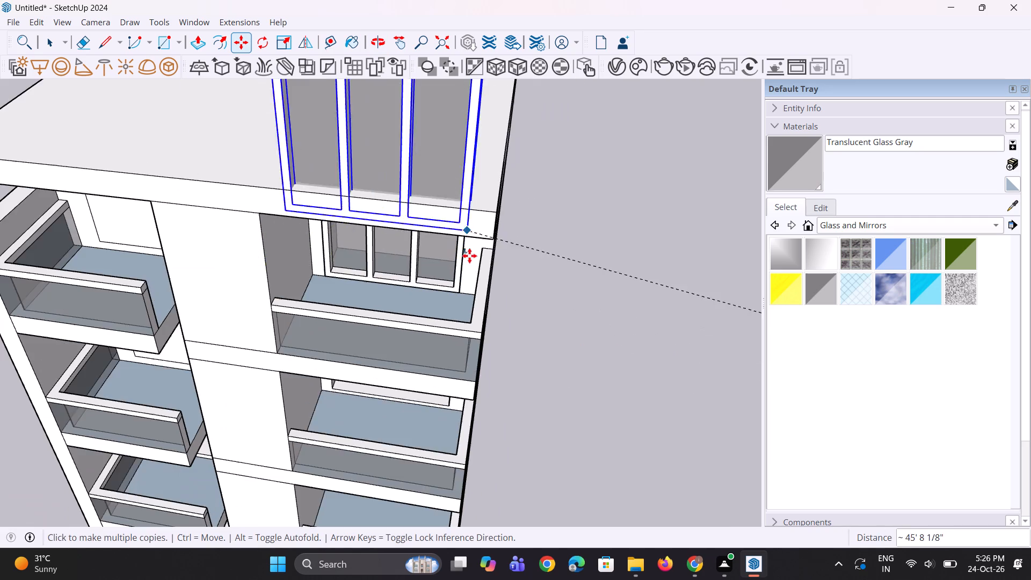
middle_drag(431, 499, 447, 353)
scroll(451, 301, up, 6)
middle_drag(463, 359, 439, 424)
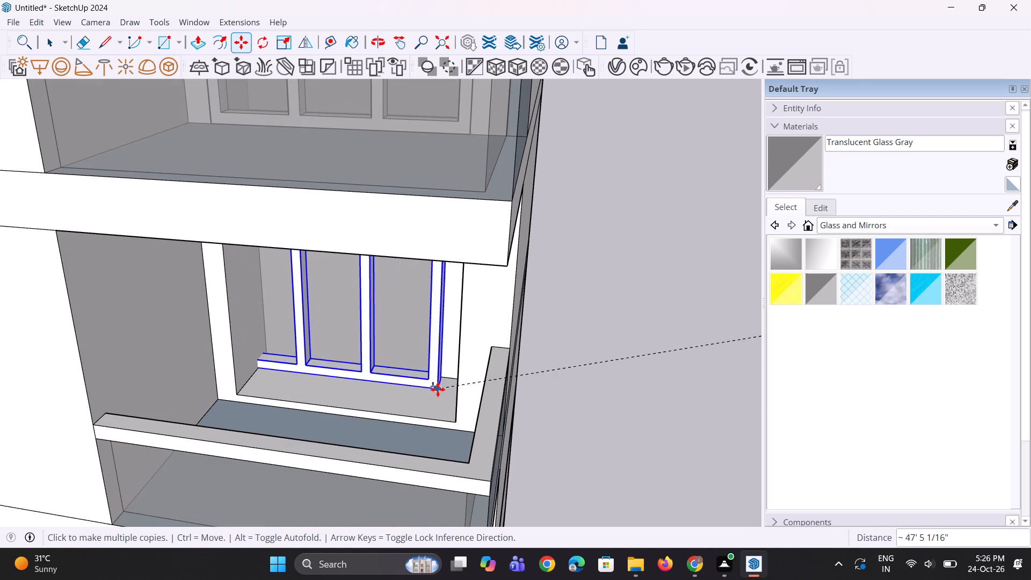
click(457, 424)
Place another copy of the three-pane window in the right bay's third-highest opening.
scroll(478, 355, down, 13)
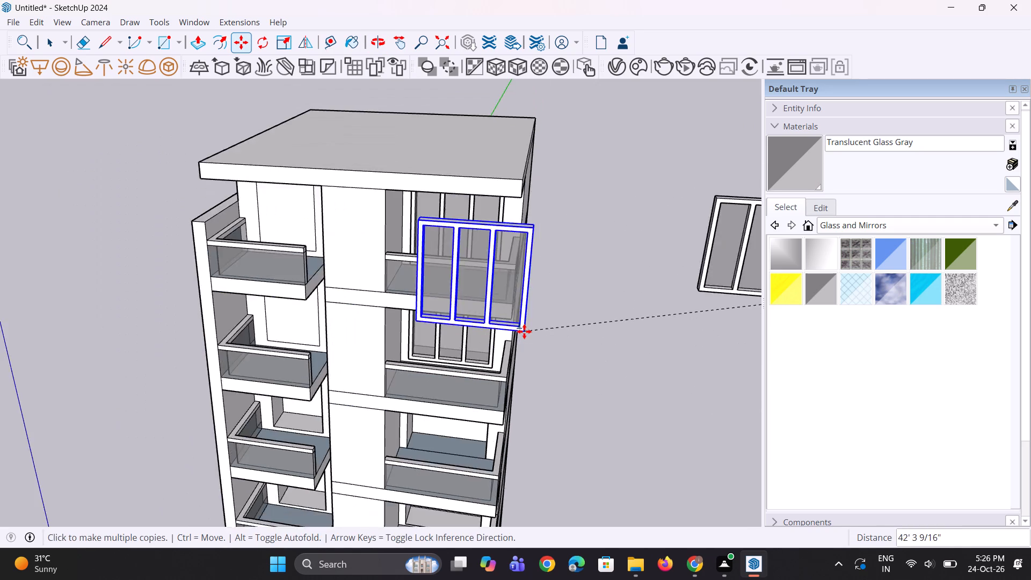
scroll(524, 331, down, 2)
middle_drag(480, 469, 471, 386)
scroll(477, 383, up, 6)
middle_drag(492, 409, 491, 483)
scroll(505, 435, up, 6)
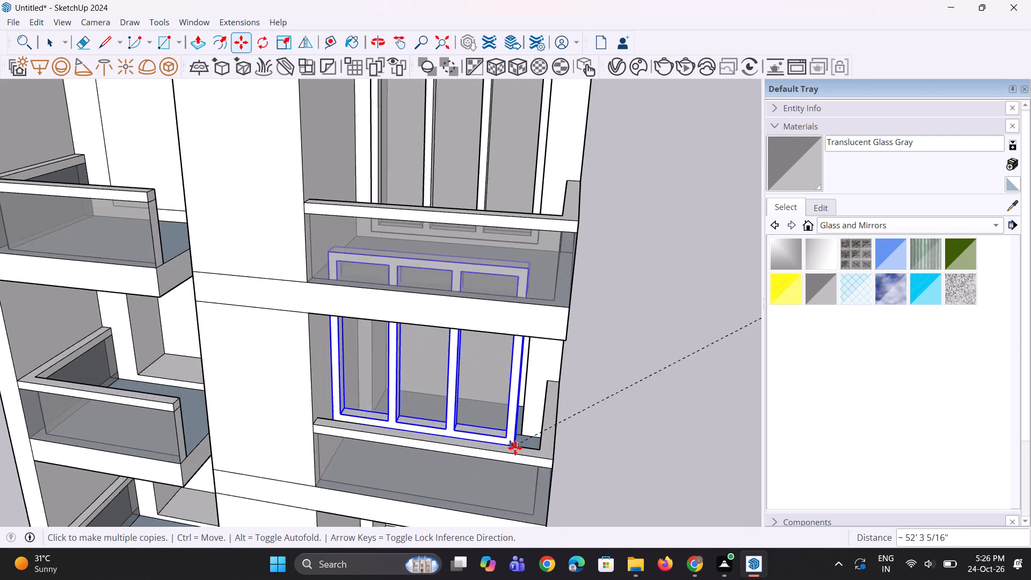
scroll(515, 448, up, 2)
click(524, 426)
Place another copy of the three-pane window in the right bay's fourth-highest opening, then end the copying and clear the selection.
scroll(471, 351, down, 13)
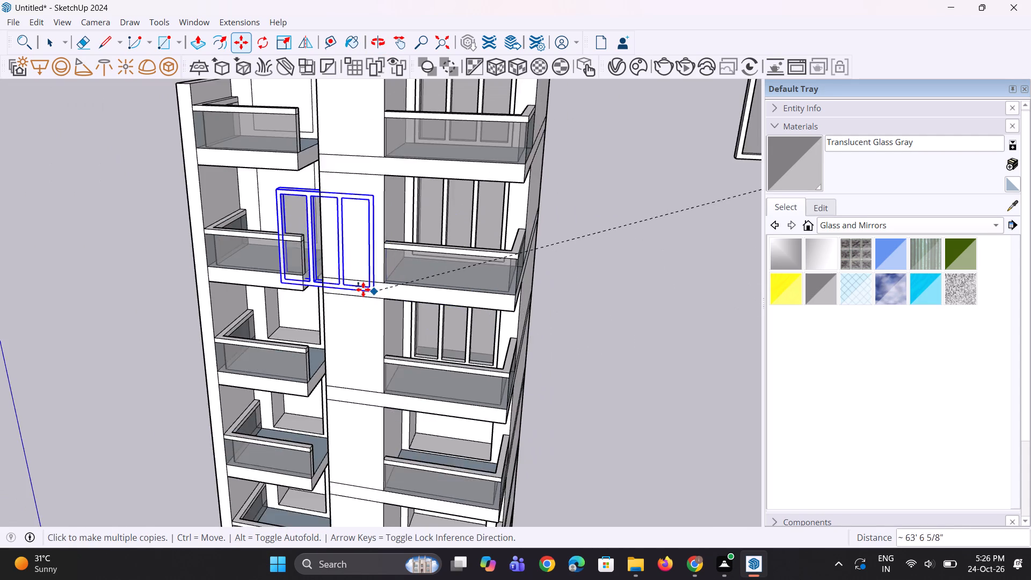
scroll(363, 289, down, 2)
middle_drag(501, 516, 481, 388)
scroll(481, 388, up, 4)
middle_drag(423, 393, 419, 503)
scroll(425, 433, up, 6)
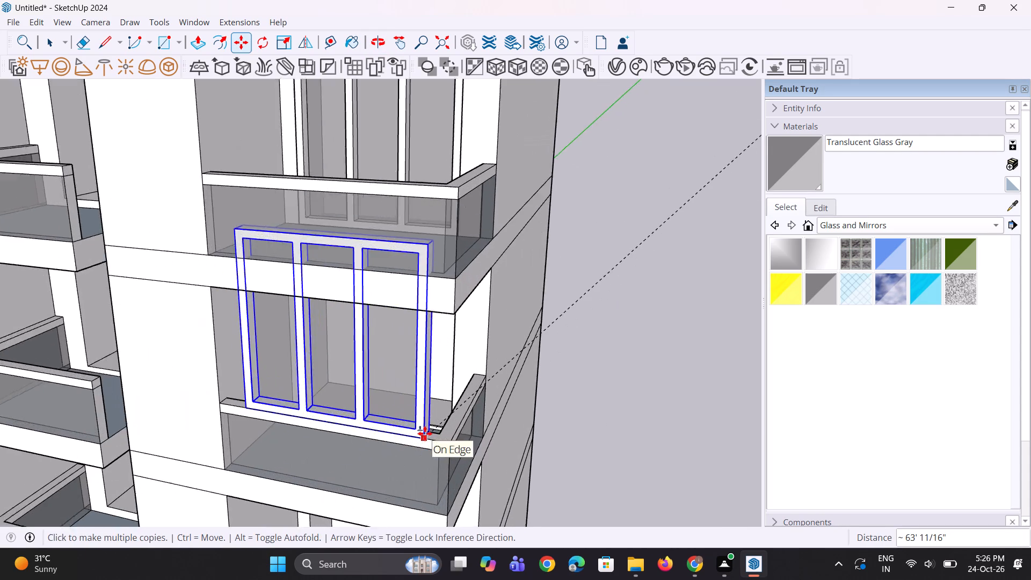
scroll(425, 433, up, 3)
middle_drag(424, 433, 483, 452)
scroll(483, 452, up, 3)
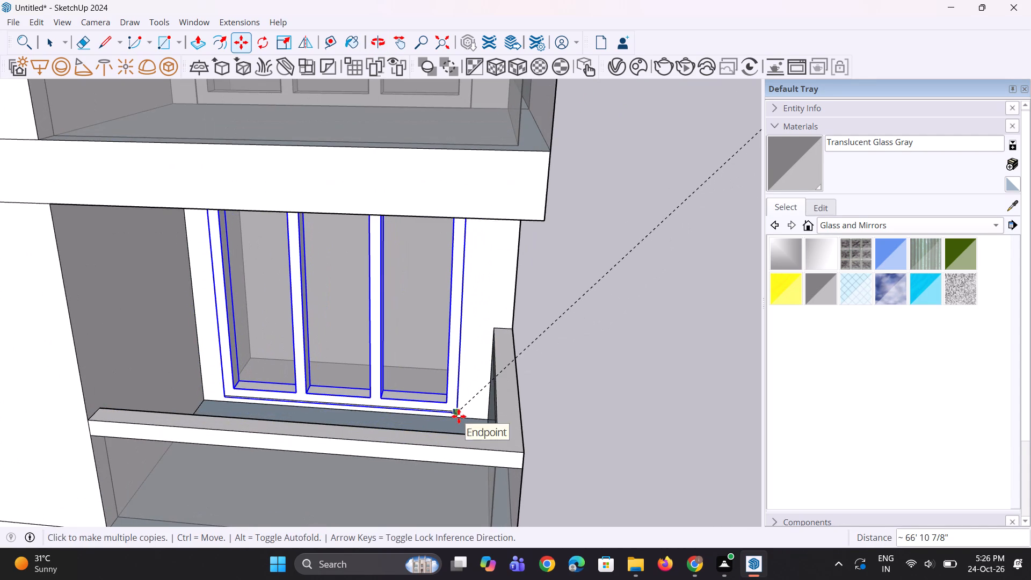
click(458, 416)
scroll(493, 396, up, 1)
middle_drag(454, 349, 442, 326)
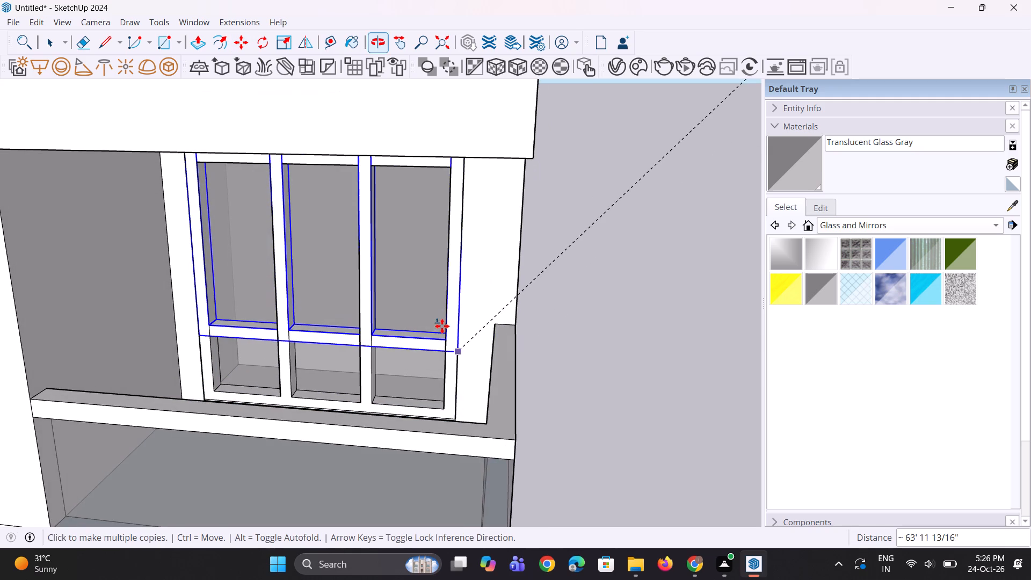
scroll(422, 325, down, 10)
key(space)
scroll(415, 338, up, 3)
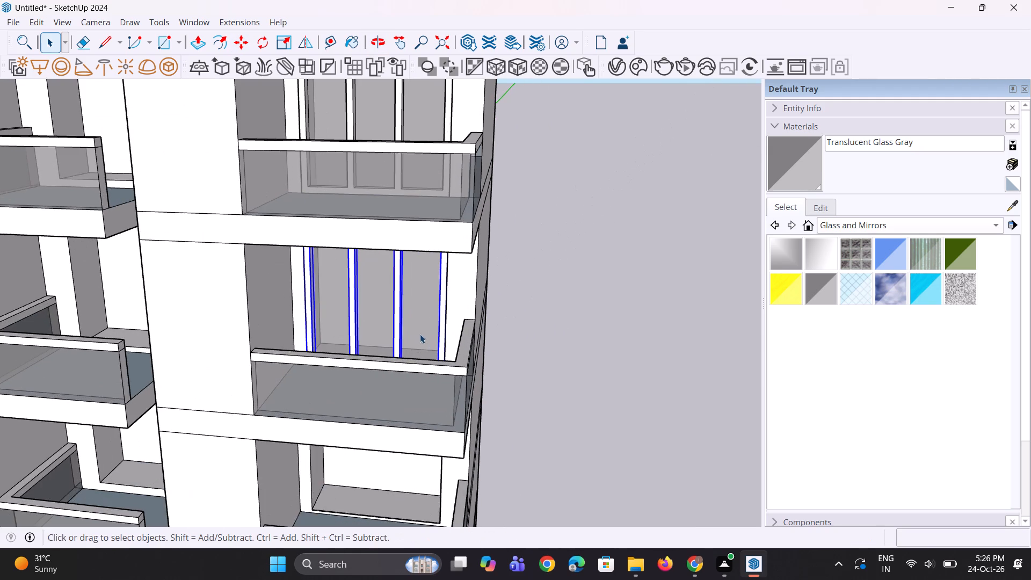
drag(420, 334, 412, 408)
scroll(415, 386, up, 9)
click(605, 353)
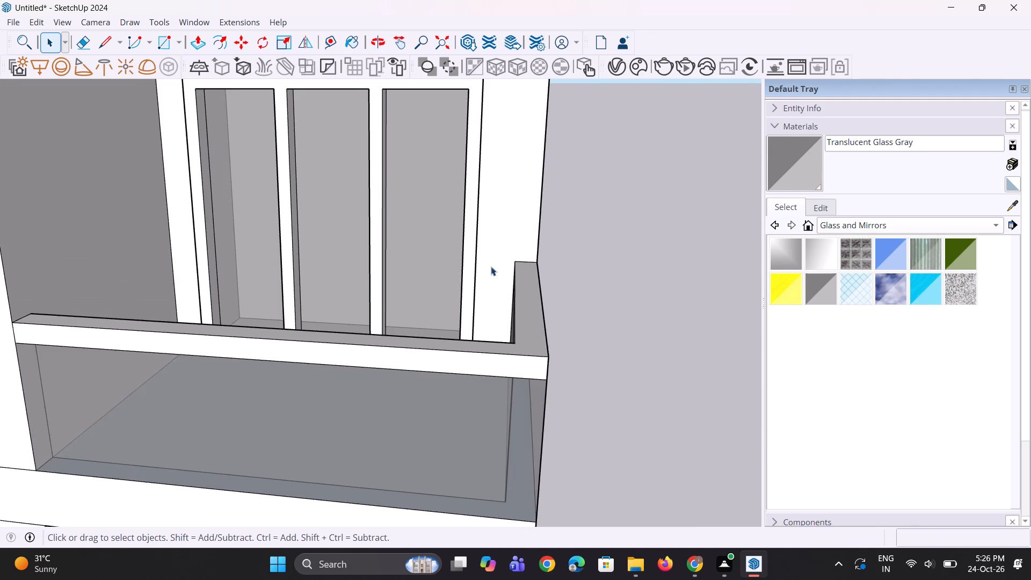
Move the window in the right bay's fourth-highest opening up by about 1".
middle_drag(444, 262, 432, 340)
scroll(432, 340, up, 5)
click(446, 326)
middle_drag(467, 353, 466, 311)
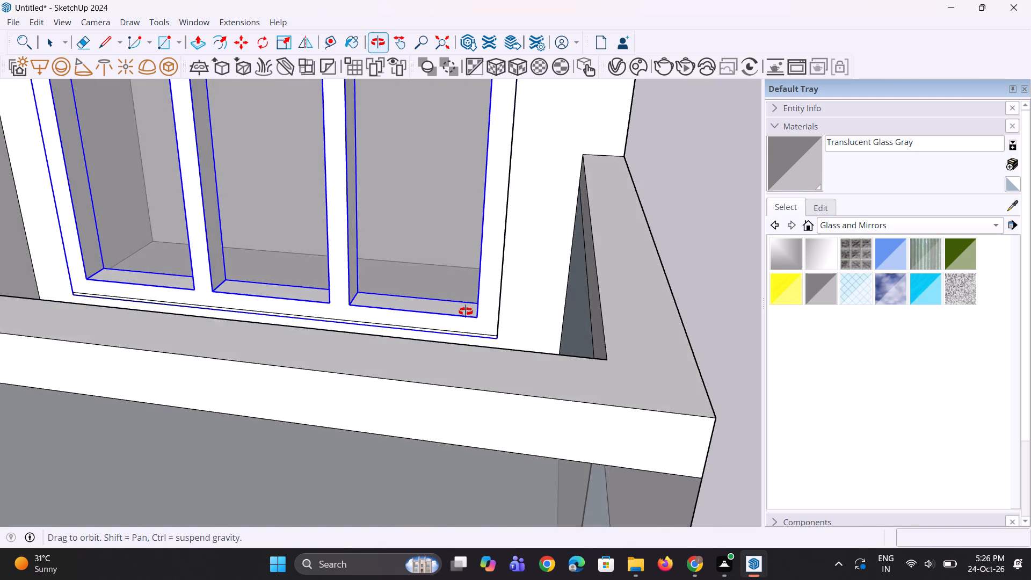
middle_drag(466, 311, 456, 340)
scroll(461, 341, up, 6)
middle_drag(481, 341, 482, 324)
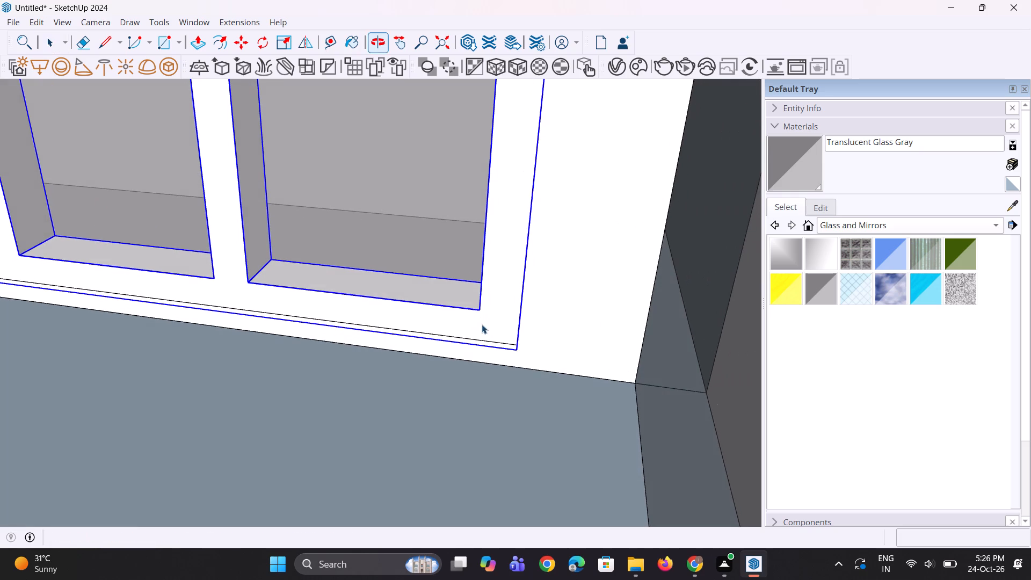
key(m)
click(517, 352)
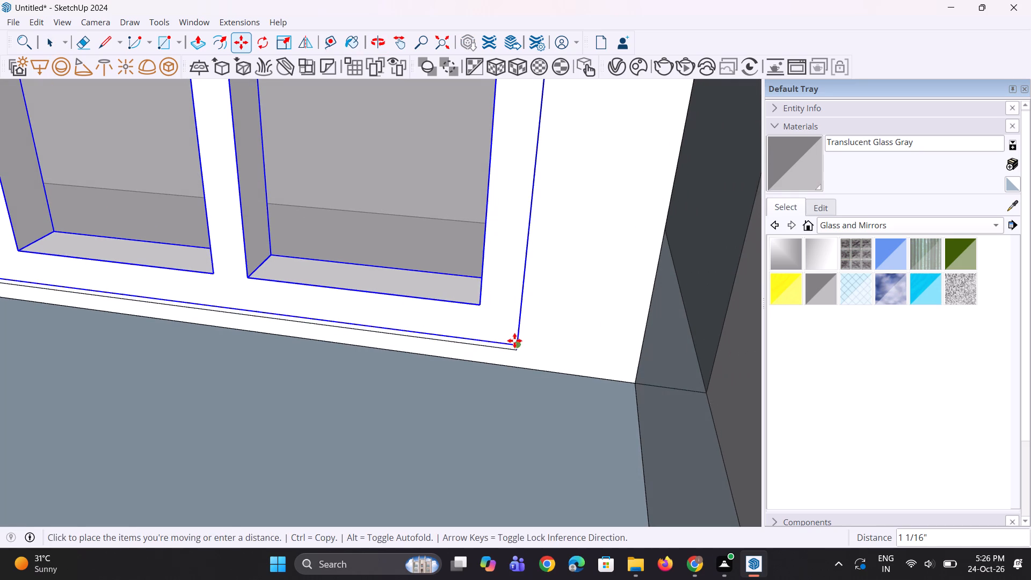
click(511, 339)
Copy the right bay's fourth-highest window about 17' 5" down into the second-lowest floor's opening.
scroll(472, 387, down, 4)
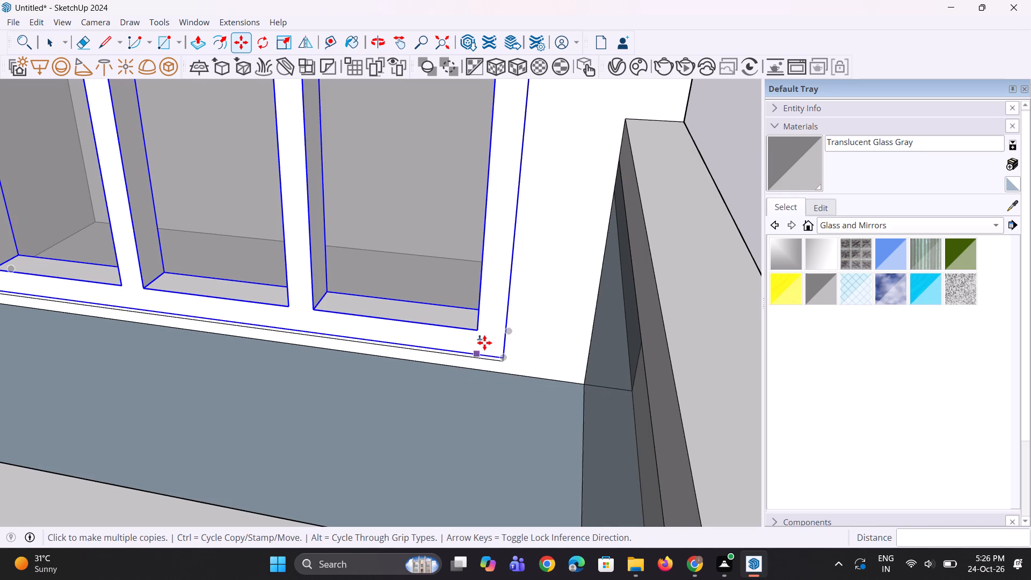
click(485, 343)
scroll(484, 362, down, 17)
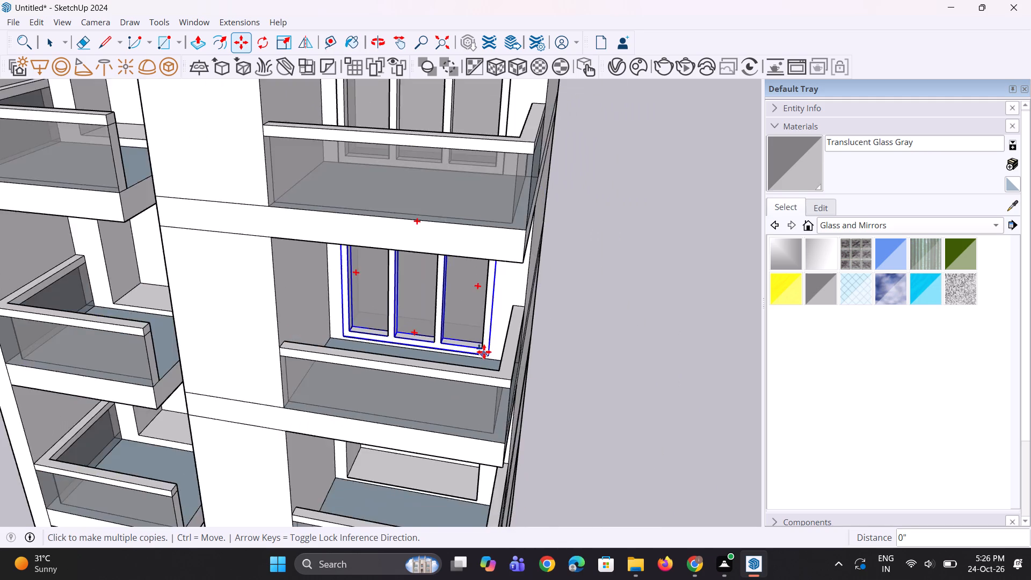
scroll(484, 352, down, 4)
middle_drag(462, 426, 447, 351)
scroll(458, 439, up, 9)
middle_drag(470, 495, 478, 510)
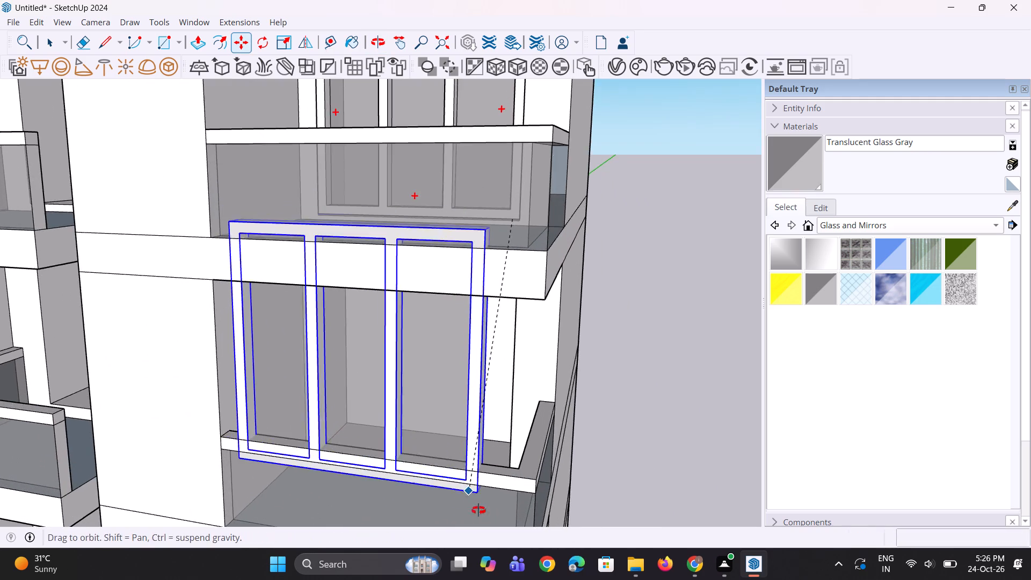
middle_drag(478, 510, 488, 520)
scroll(534, 465, up, 6)
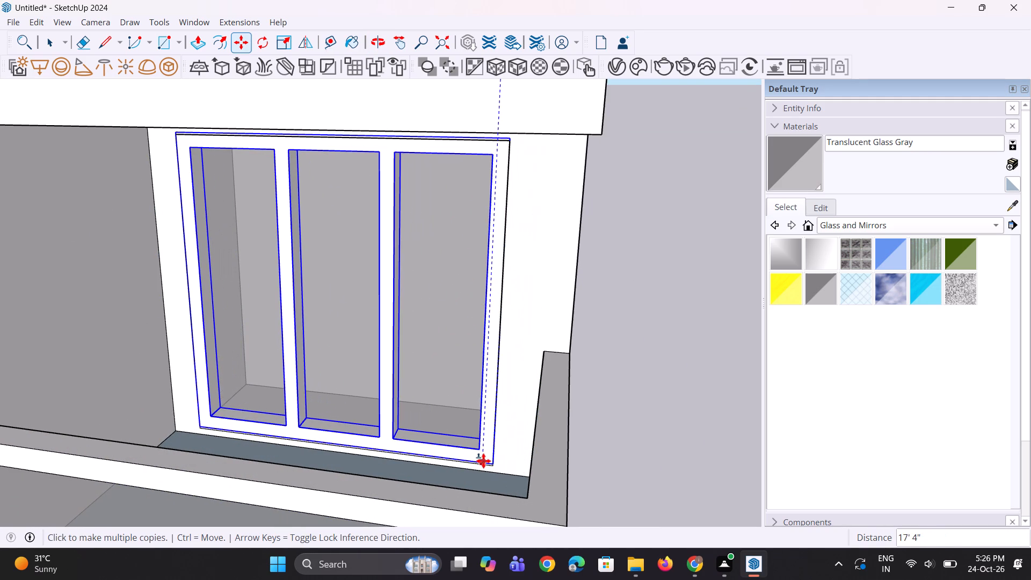
click(485, 465)
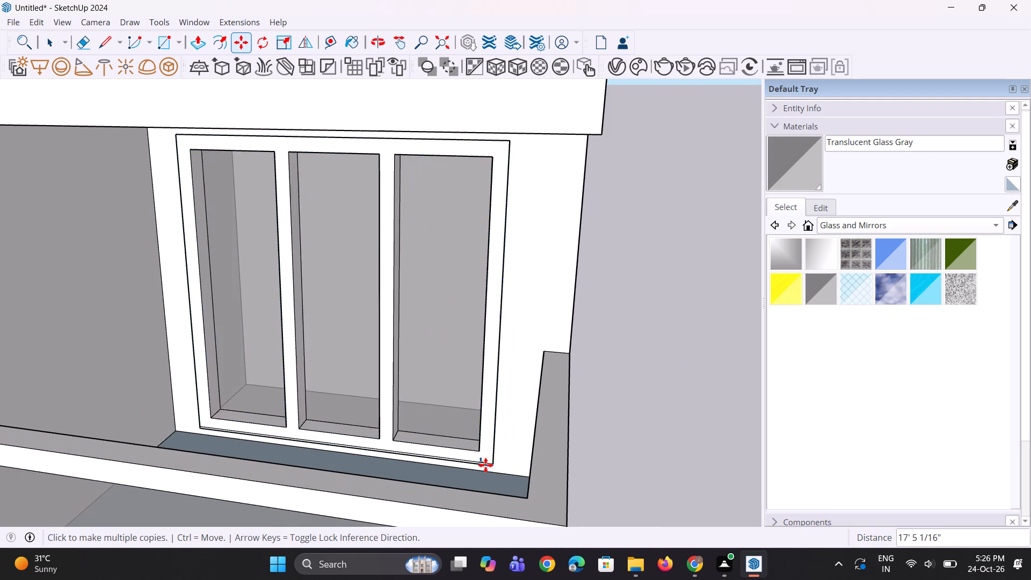
Place another copy of the three-pane window in the right bay's lowest opening and end the copying.
scroll(461, 291, down, 16)
scroll(480, 425, up, 11)
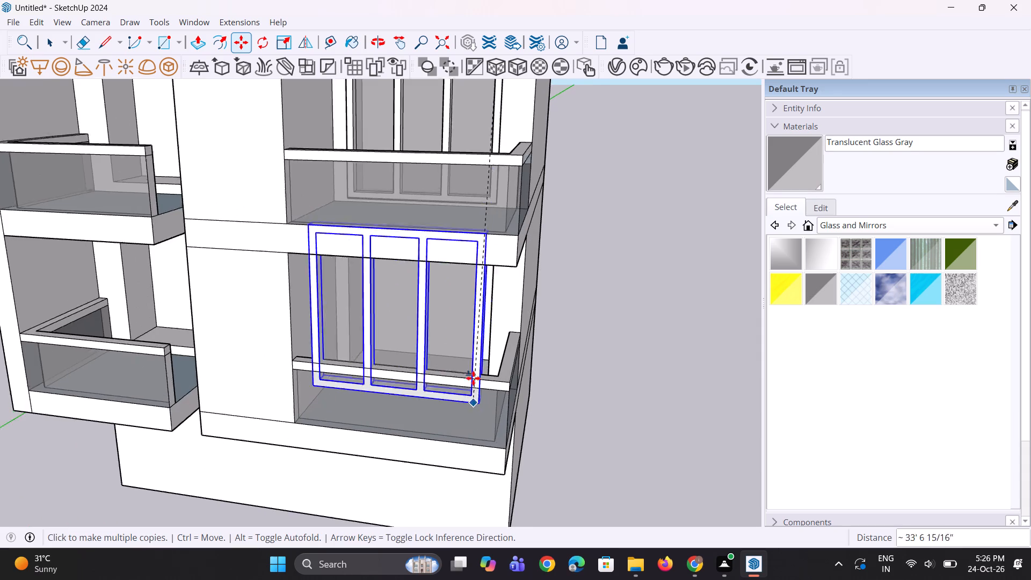
middle_drag(468, 356, 460, 447)
scroll(464, 403, up, 4)
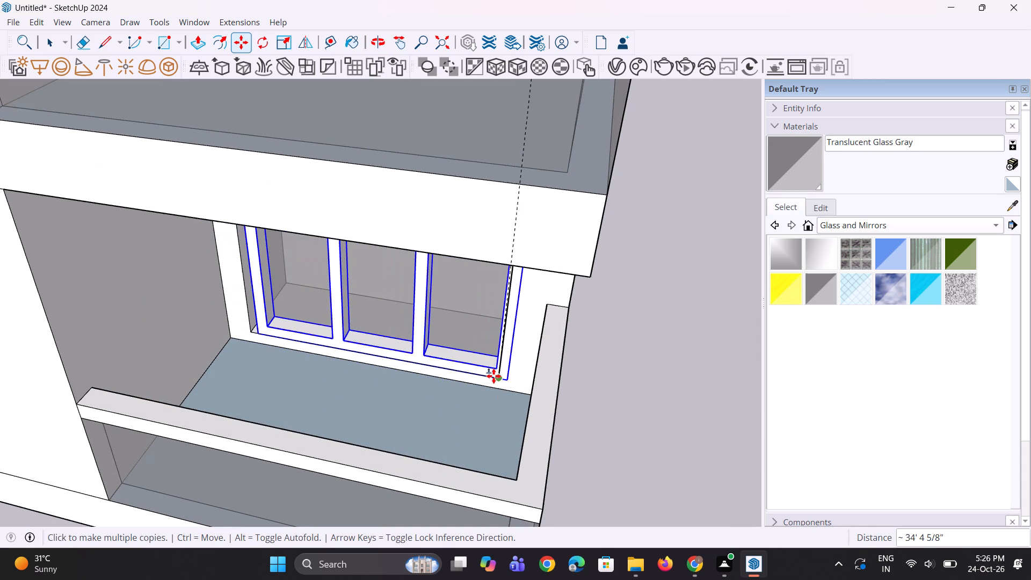
click(486, 374)
middle_drag(479, 455, 506, 382)
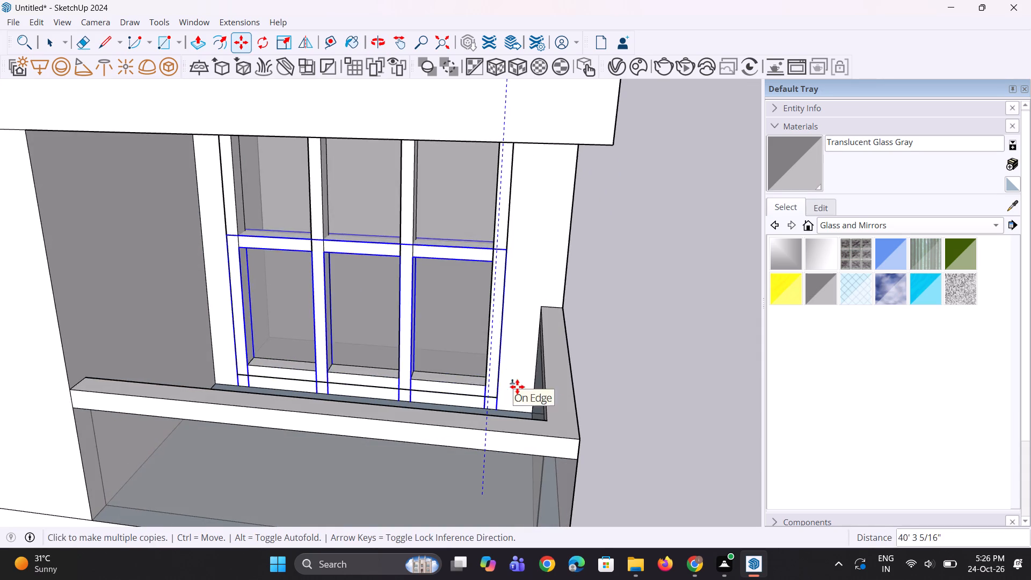
key(space)
key(space)
key(space)
click(630, 383)
Copy the left bay's second-highest opening face out to the empty space beside the building's left bay.
scroll(582, 414, down, 12)
middle_drag(527, 427, 518, 375)
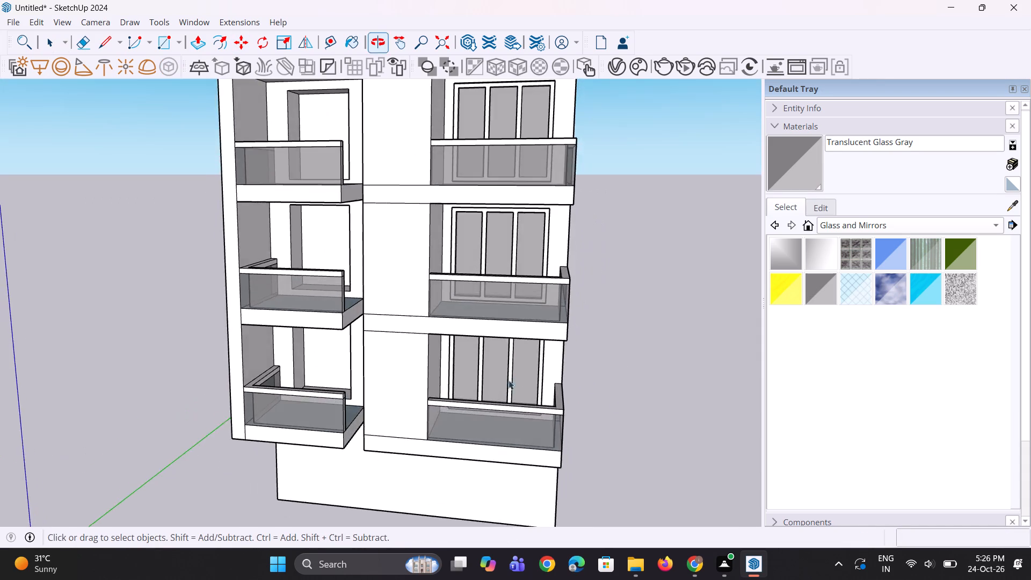
scroll(493, 388, down, 11)
middle_drag(453, 320, 483, 363)
scroll(461, 266, up, 6)
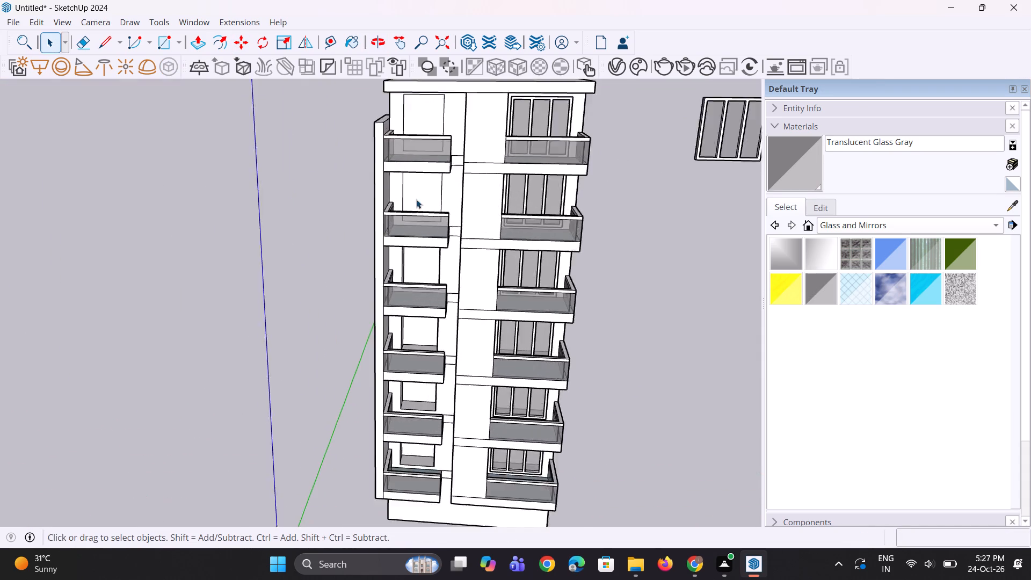
scroll(416, 199, up, 4)
click(421, 195)
key(m)
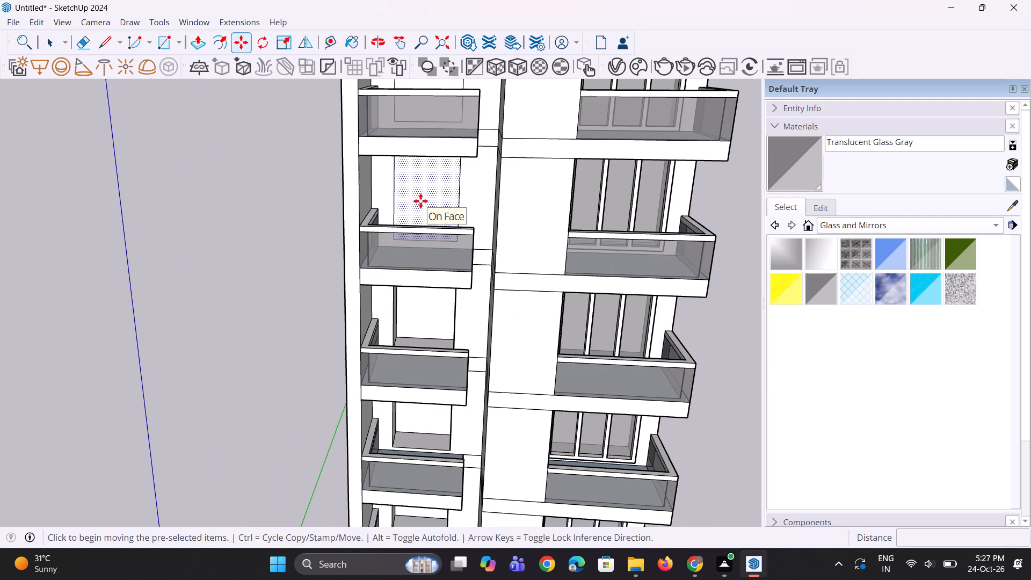
click(420, 201)
click(242, 202)
Repeat the push/pull recess on the left-bay openings of the two top floors.
scroll(287, 322, down, 5)
middle_drag(453, 355, 408, 318)
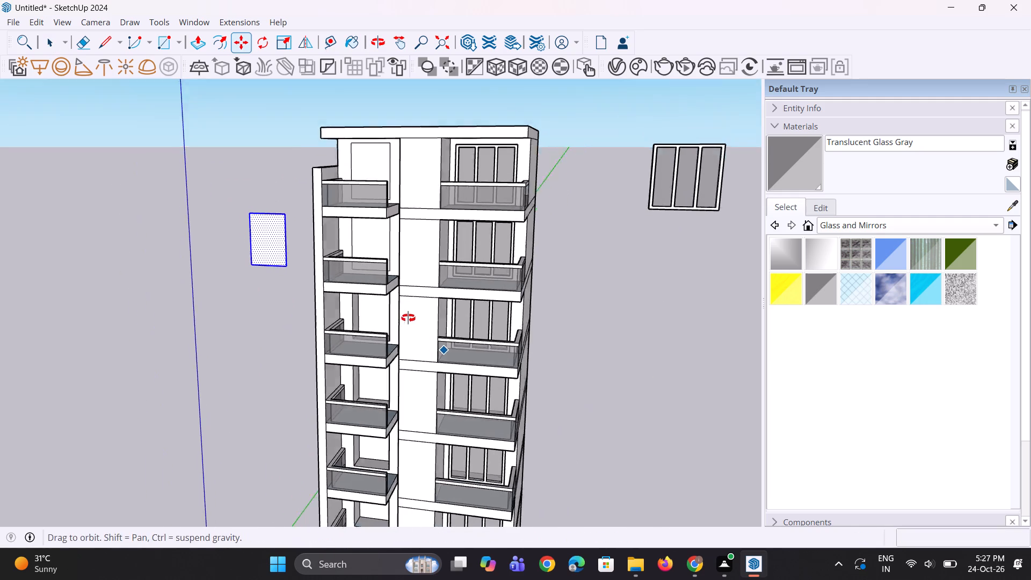
middle_drag(408, 318, 408, 318)
key(p)
key(space)
click(360, 241)
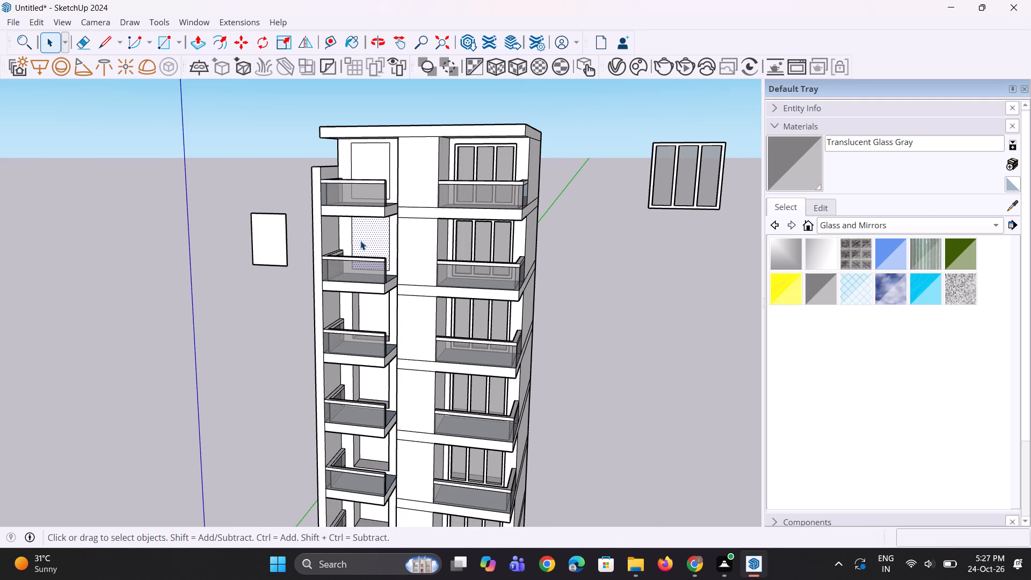
key(p)
double_click(360, 241)
double_click(370, 165)
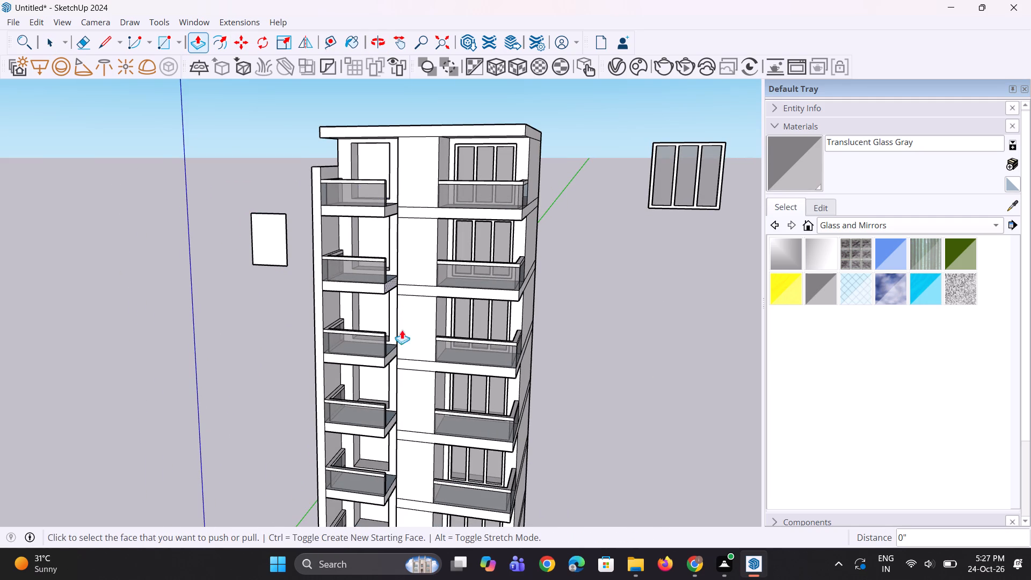
Push/pull the copied opening face beside the left bay to a thickness of 3".
scroll(410, 341, down, 6)
middle_drag(327, 372, 436, 338)
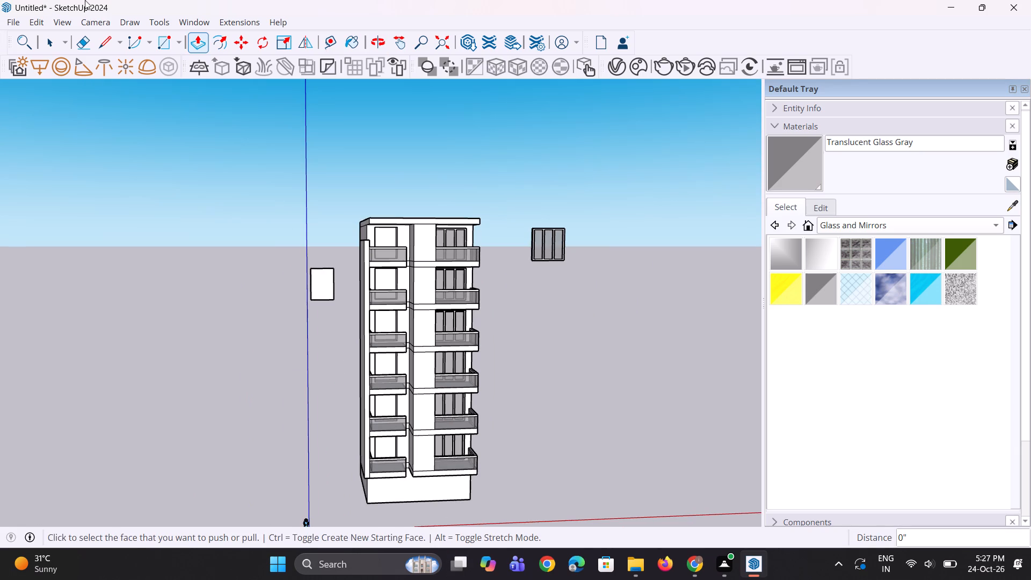
scroll(257, 321, up, 7)
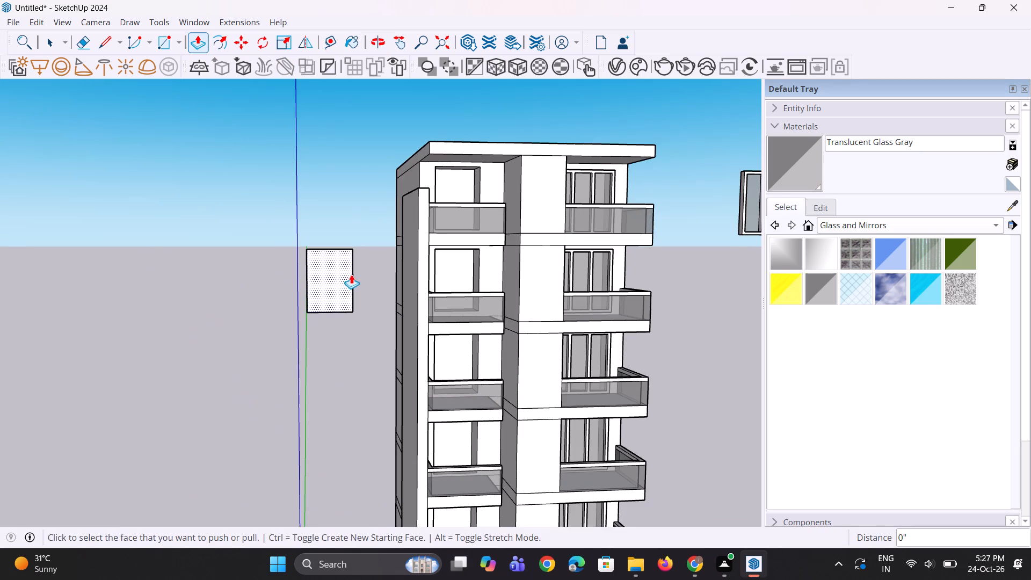
click(344, 279)
key(3)
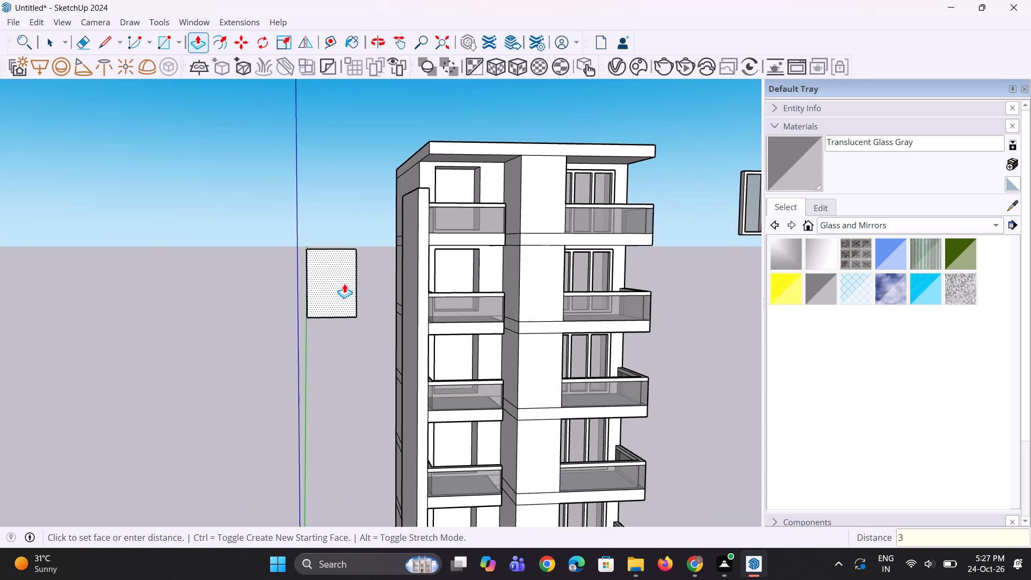
shift+right_click(344, 284)
key(shift+quotedbl)
key(Return)
click(303, 354)
key(space)
scroll(318, 320, up, 2)
key(space)
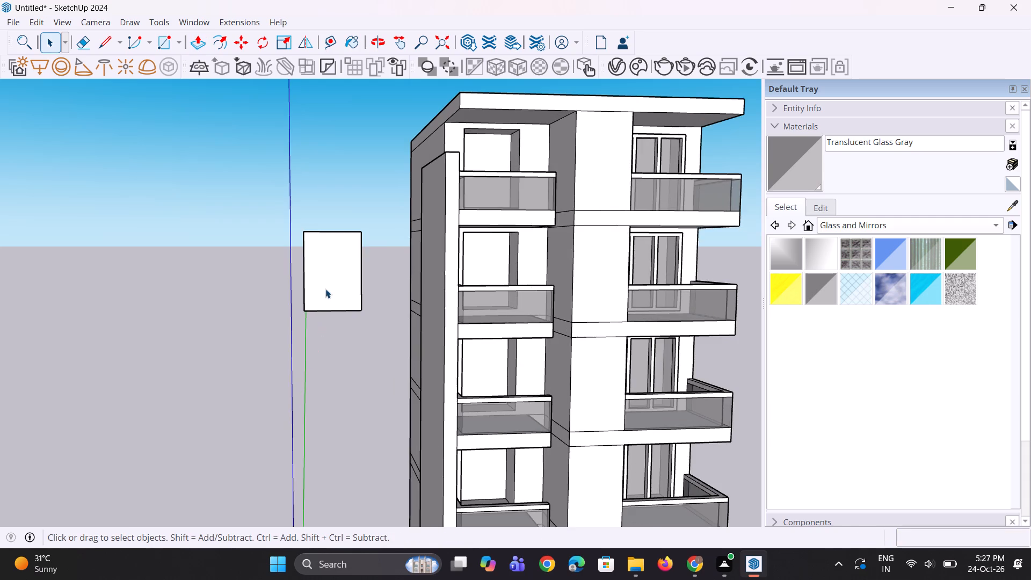
Offset the panel's front face edges inward about 8" to outline the window frame.
click(325, 289)
scroll(325, 289, up, 5)
key(f)
click(307, 272)
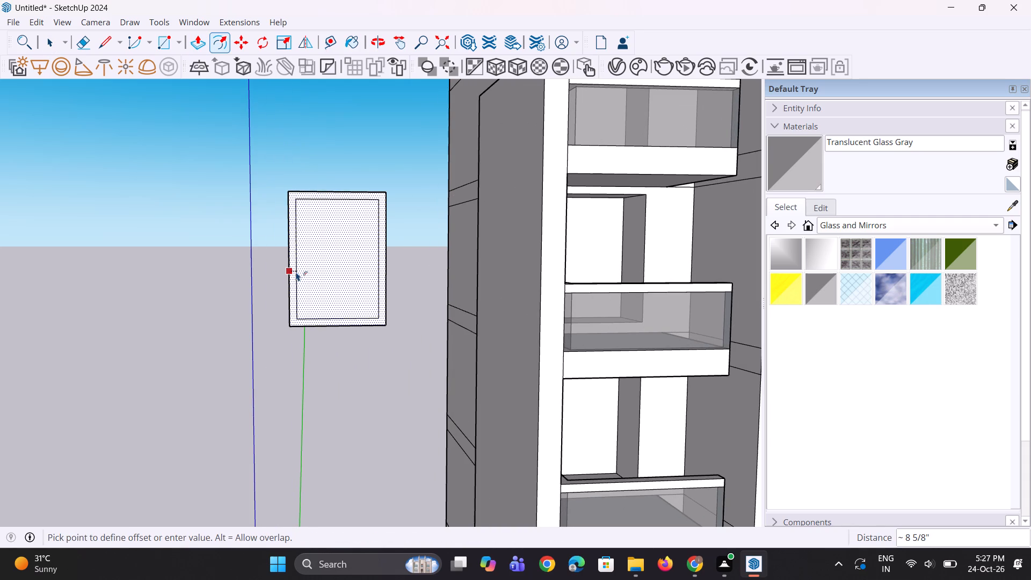
click(296, 272)
key(space)
click(273, 309)
key(space)
scroll(311, 296, up, 2)
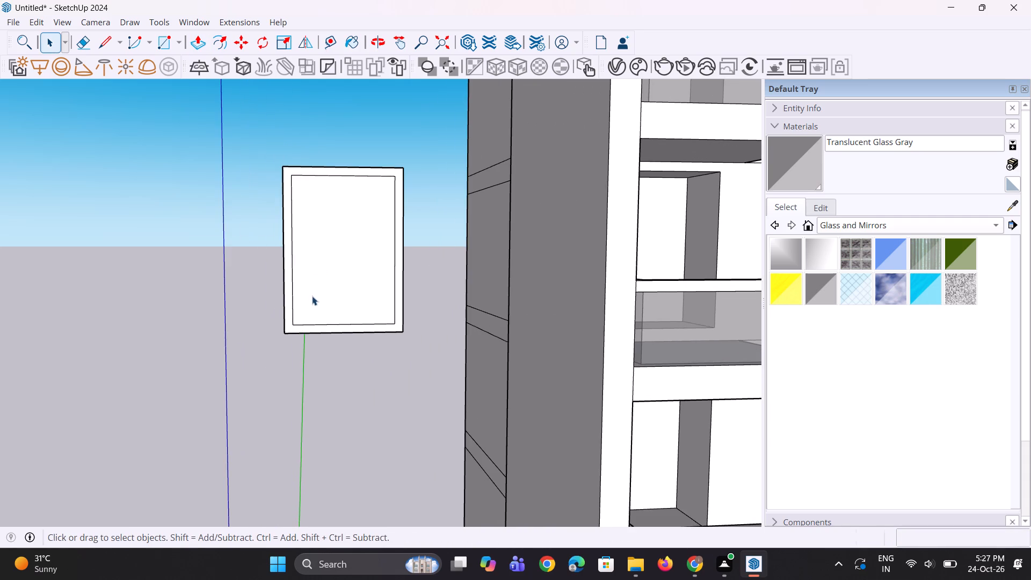
Draw two short lines across the frame's left border, at the inner rectangle's top and bottom corners.
key(l)
scroll(319, 198, up, 4)
click(278, 168)
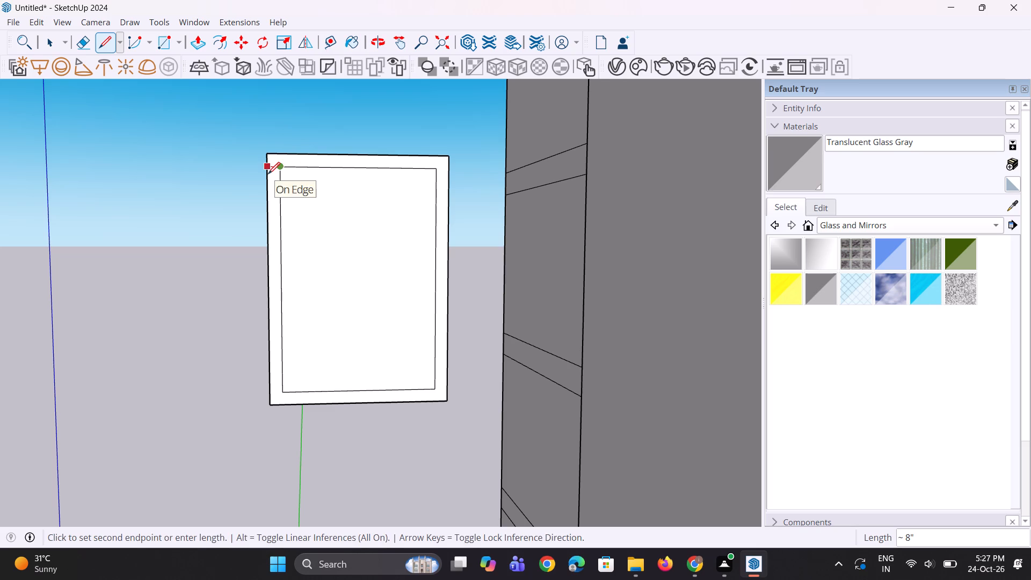
click(268, 174)
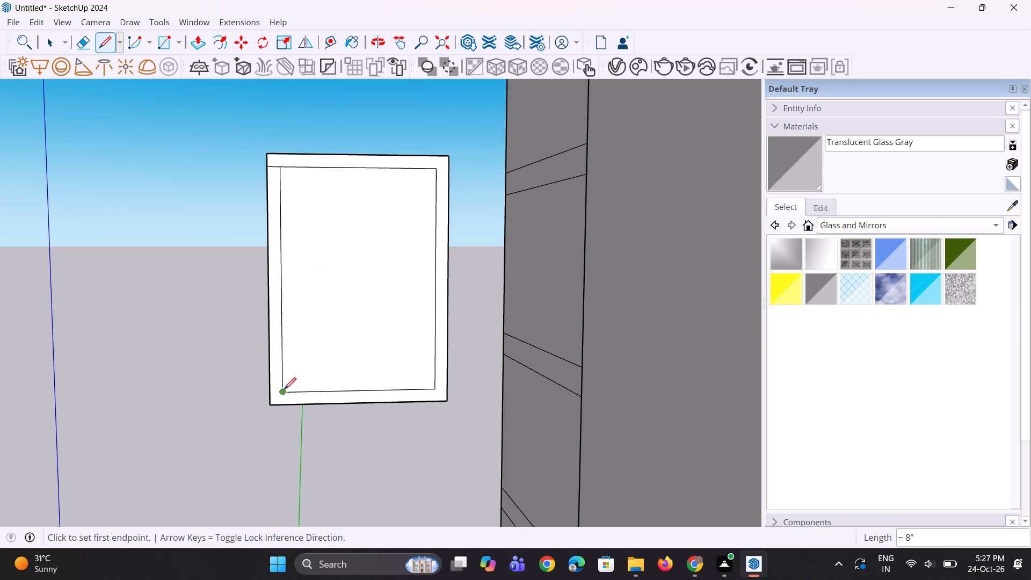
click(284, 389)
click(271, 389)
key(space)
Copy the left border strip about 8' 10" across to the right border and divide the distance with /3 to add mullions.
click(273, 379)
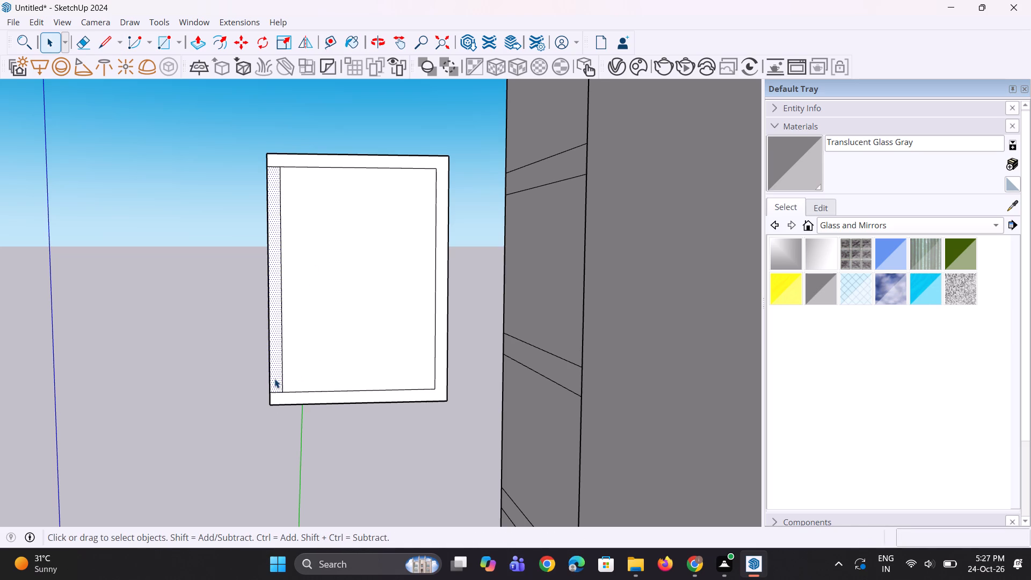
key(m)
click(286, 390)
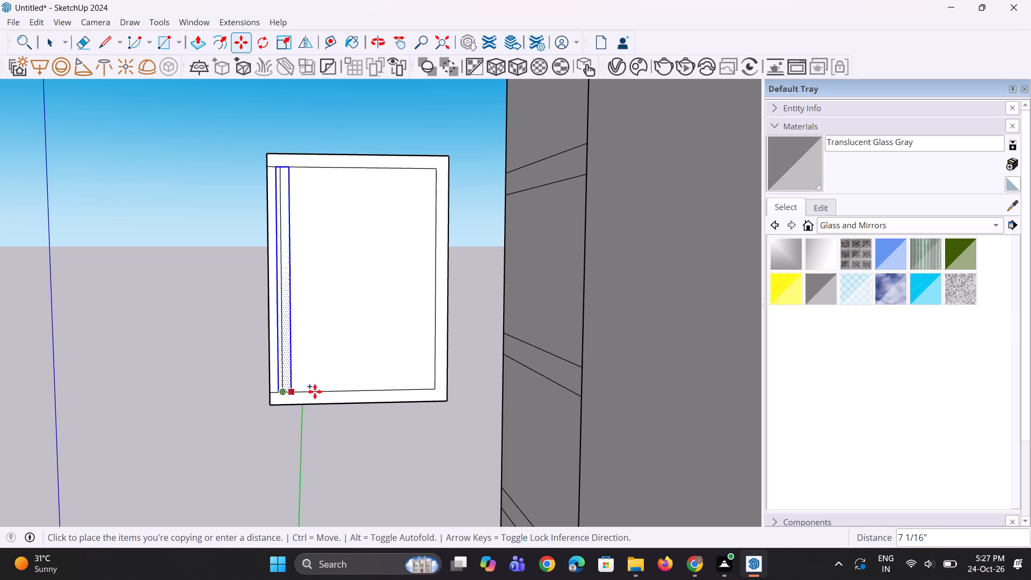
click(446, 385)
text(/3)
key(Return)
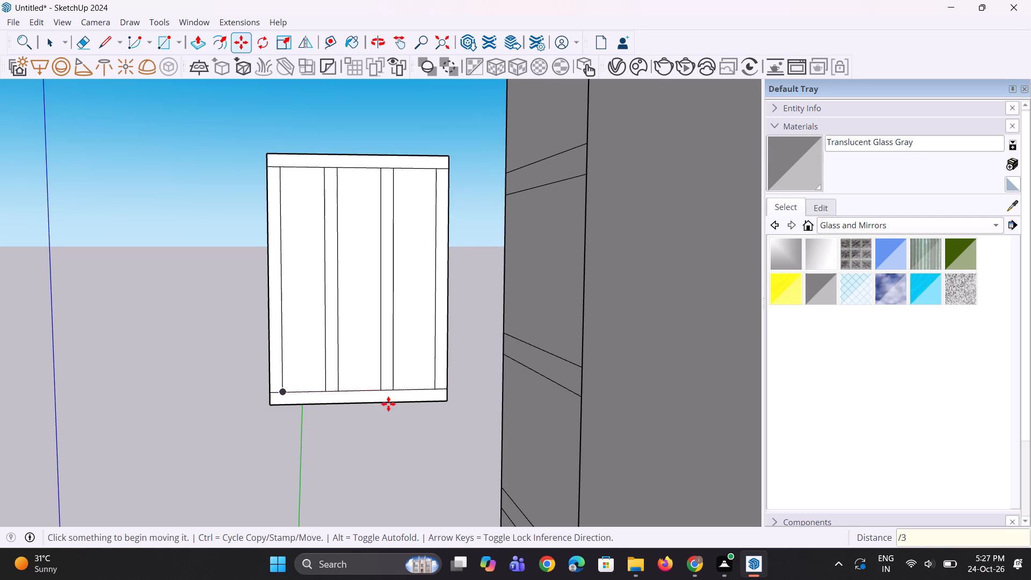
scroll(373, 403, down, 4)
key(space)
key(space)
Erase the line segments separating the vertical strips from the window frame's top rail.
scroll(308, 230, up, 12)
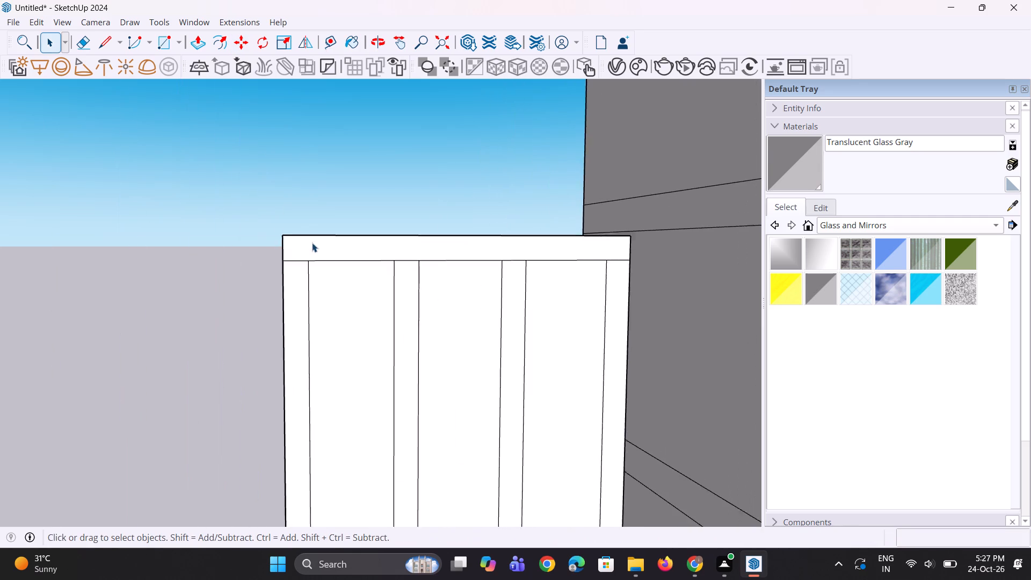
scroll(312, 243, up, 2)
key(e)
drag(285, 263, 294, 294)
drag(448, 272, 453, 282)
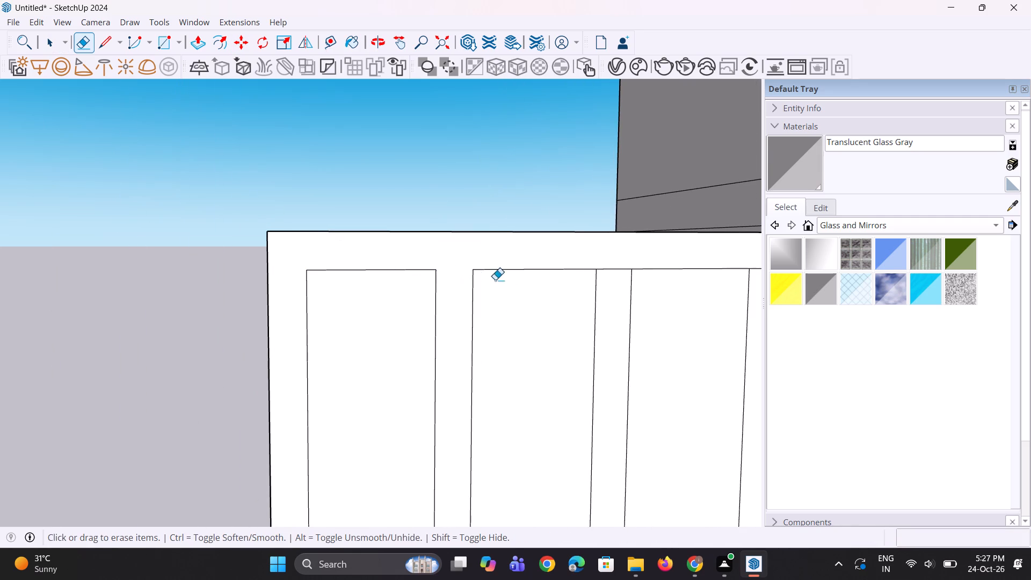
drag(607, 270, 608, 286)
scroll(323, 288, down, 9)
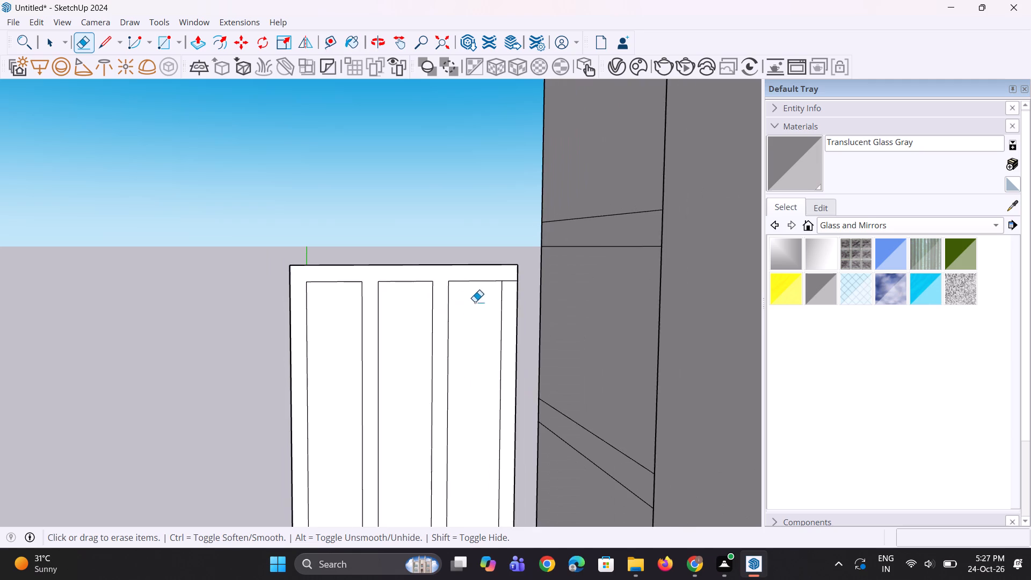
scroll(478, 301, up, 7)
drag(520, 266, 520, 283)
scroll(484, 238, up, 1)
scroll(484, 237, down, 13)
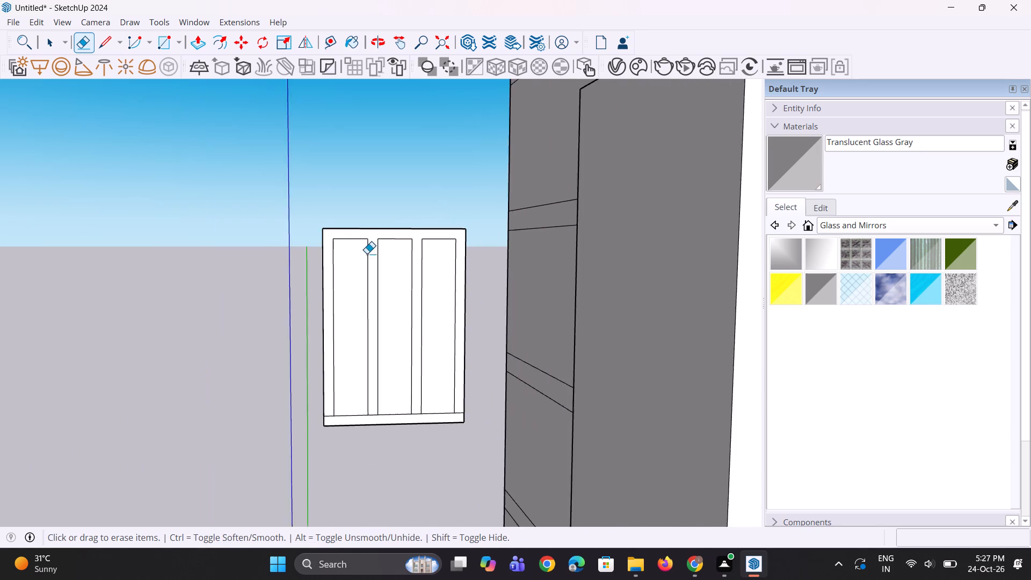
Erase the line segments separating the vertical strips from the frame's bottom rail, keeping the frame face intact.
scroll(367, 253, down, 4)
scroll(373, 352, up, 15)
drag(309, 334, 316, 365)
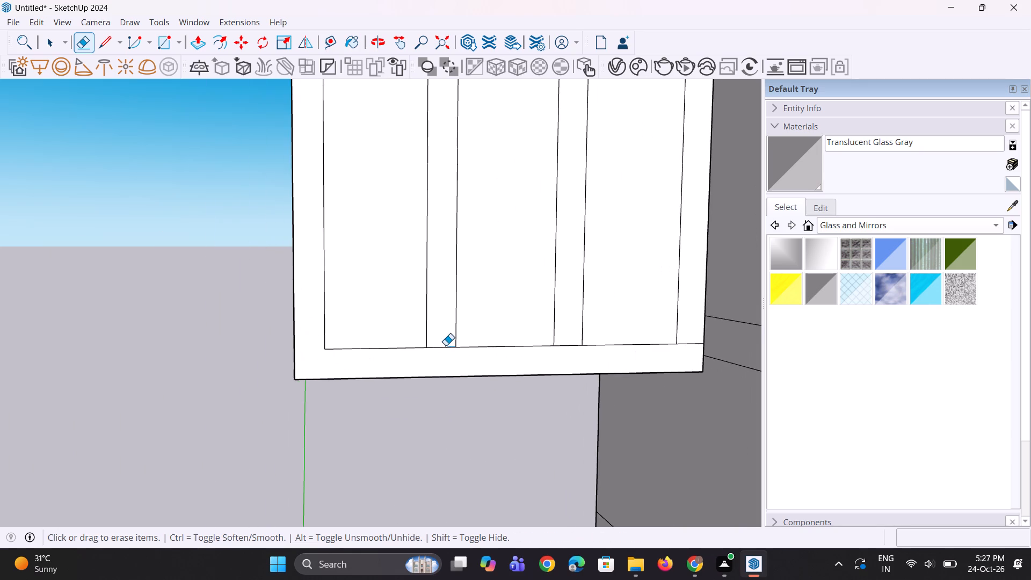
drag(446, 345, 454, 369)
drag(564, 343, 567, 367)
drag(695, 340, 685, 374)
middle_drag(676, 374, 633, 387)
key(ctrl+z)
ctrl+scroll(633, 387, up, 3)
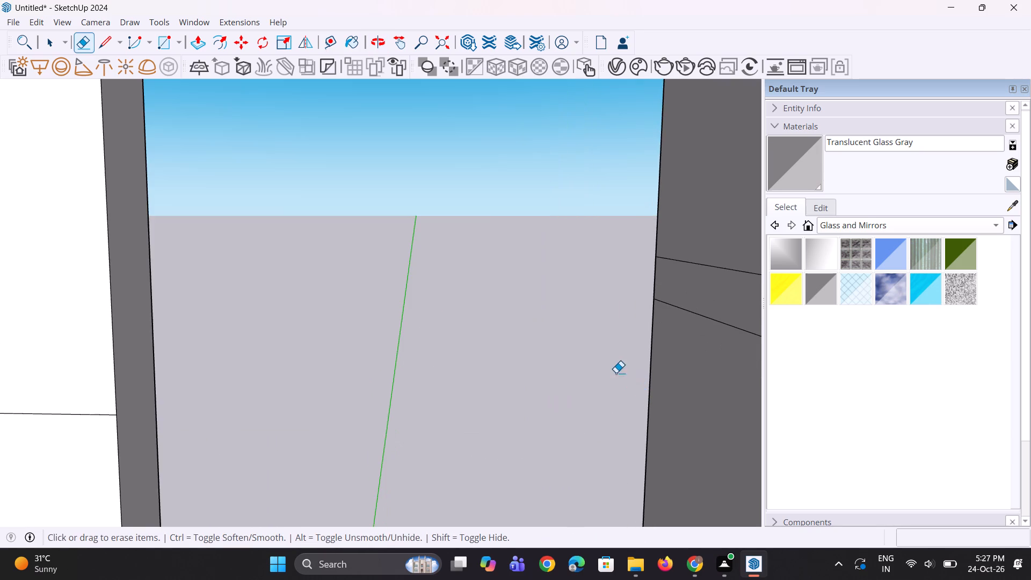
scroll(662, 345, down, 5)
scroll(607, 361, up, 3)
drag(612, 342, 611, 360)
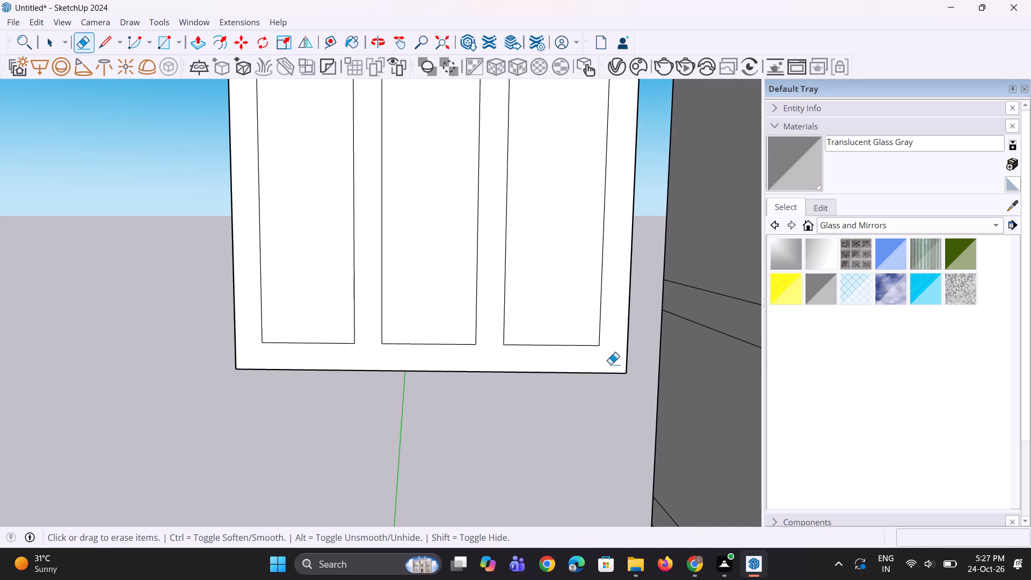
Push/pull the window's continuous frame face out 4" from the three panes.
scroll(611, 364, up, 1)
middle_drag(610, 365, 591, 369)
key(p)
click(588, 362)
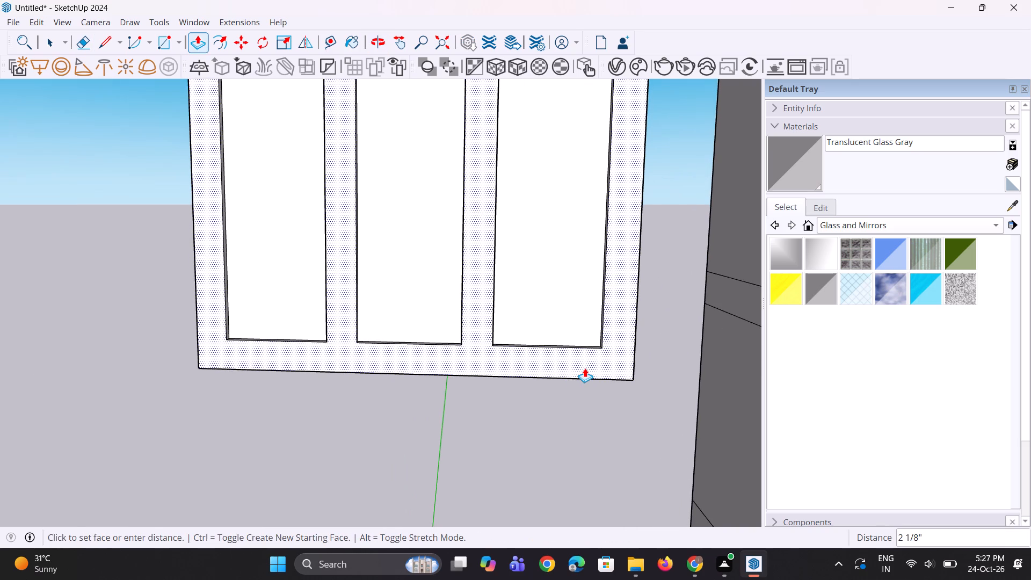
text(4")
key(Return)
middle_drag(572, 410, 542, 430)
click(560, 376)
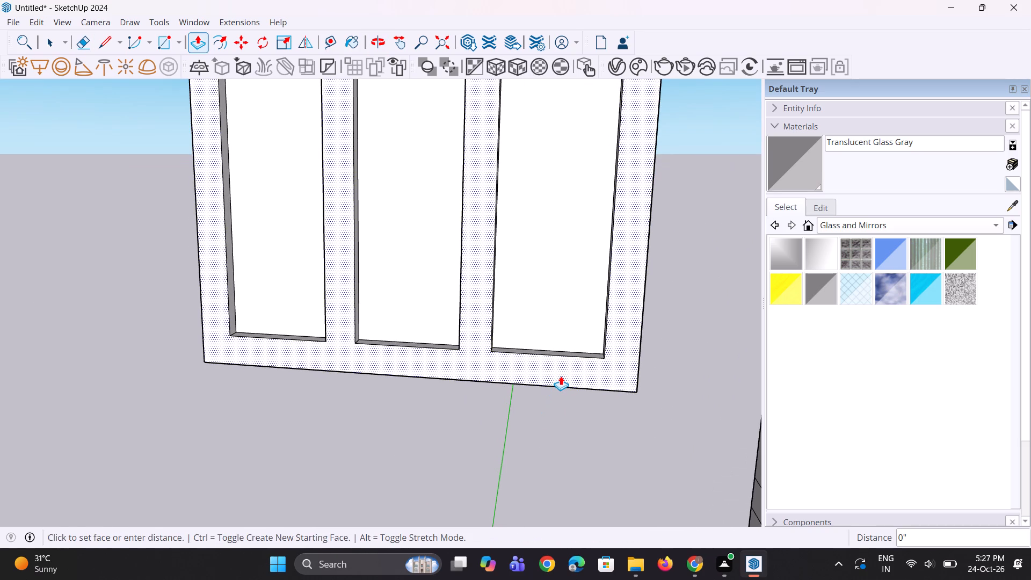
click(562, 378)
key(space)
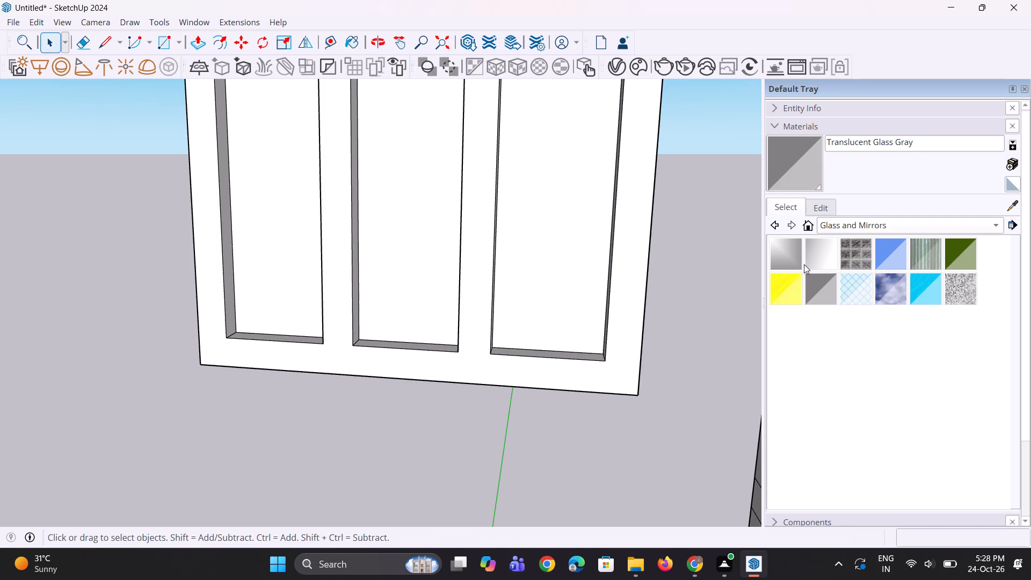
Paint the window's three front panes with Translucent Glass Gray, leaving the frame unpainted.
click(789, 166)
click(580, 275)
click(464, 297)
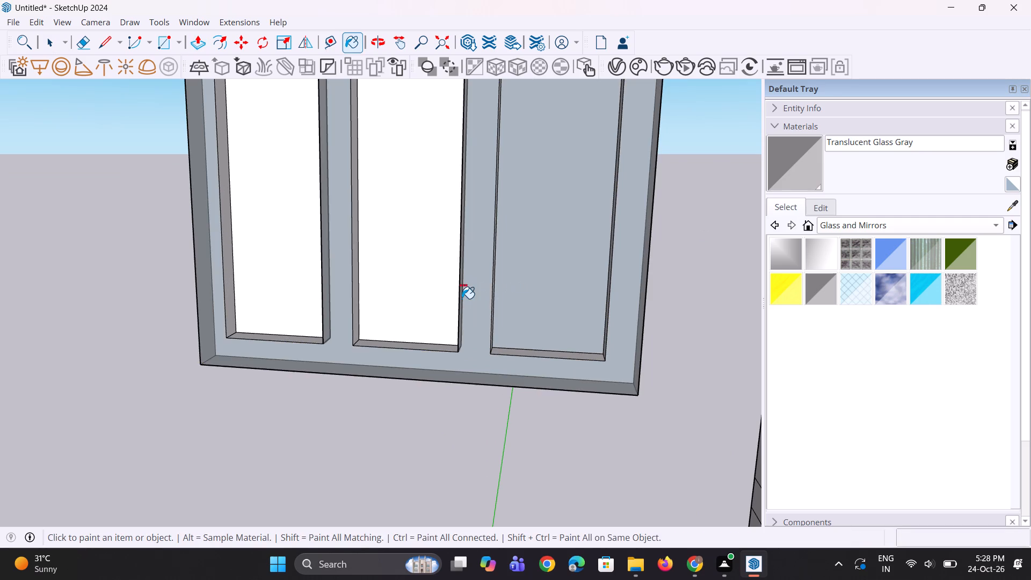
key(ctrl+z)
drag(431, 284, 419, 288)
click(277, 287)
Paint the back face of the three-pane window with Translucent Glass Gray.
scroll(487, 396, down, 5)
middle_drag(579, 392, 335, 441)
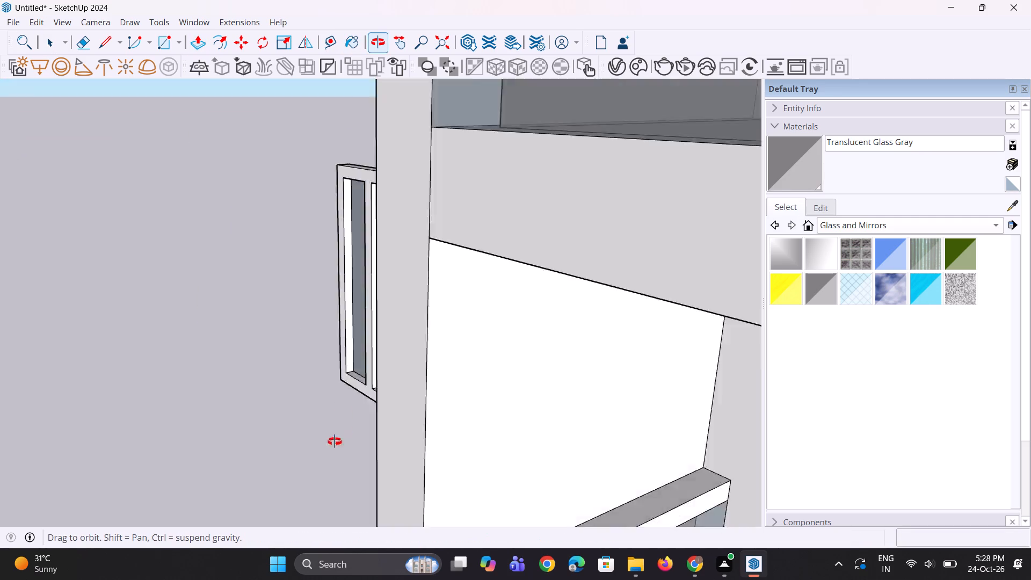
middle_drag(335, 441, 631, 394)
middle_drag(315, 418, 750, 383)
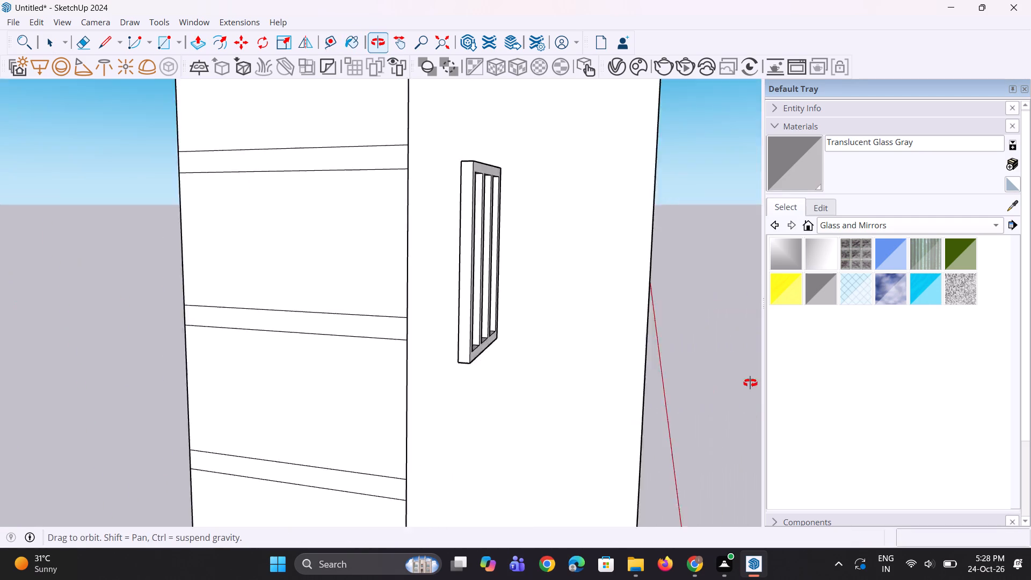
middle_drag(750, 383, 751, 383)
middle_drag(446, 379, 552, 396)
click(644, 320)
middle_drag(596, 376, 243, 428)
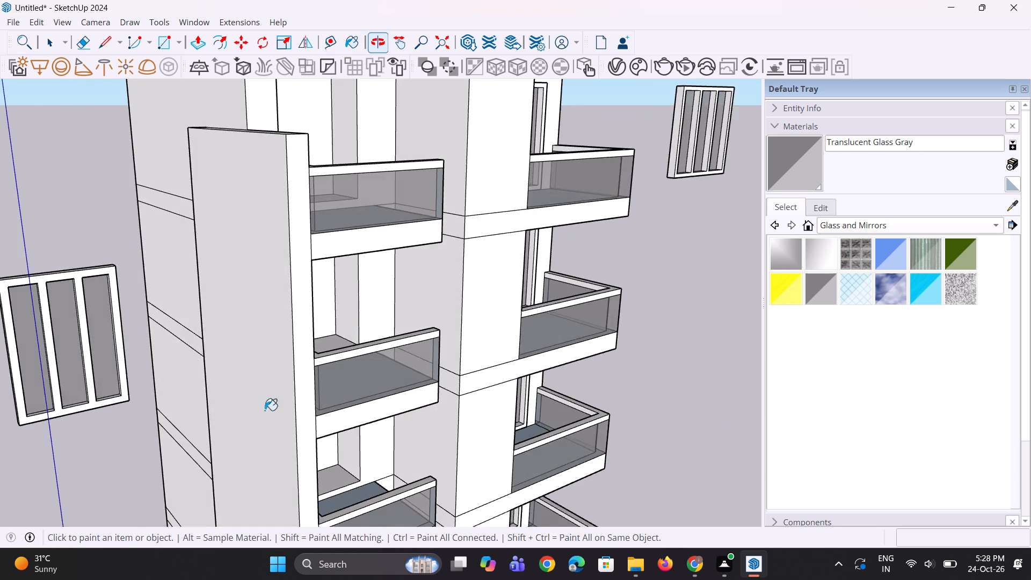
Select the entire three-pane window beside the left bay and make it a group.
scroll(275, 407, down, 6)
middle_drag(296, 411, 288, 346)
key(space)
key(space)
drag(103, 248, 189, 406)
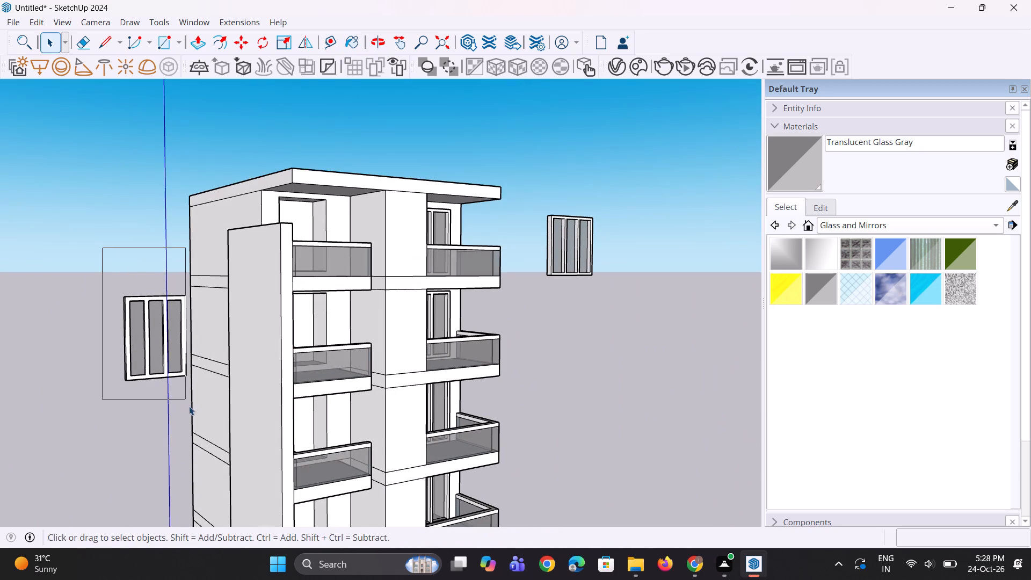
drag(189, 406, 191, 409)
middle_drag(251, 410, 187, 414)
drag(98, 237, 190, 418)
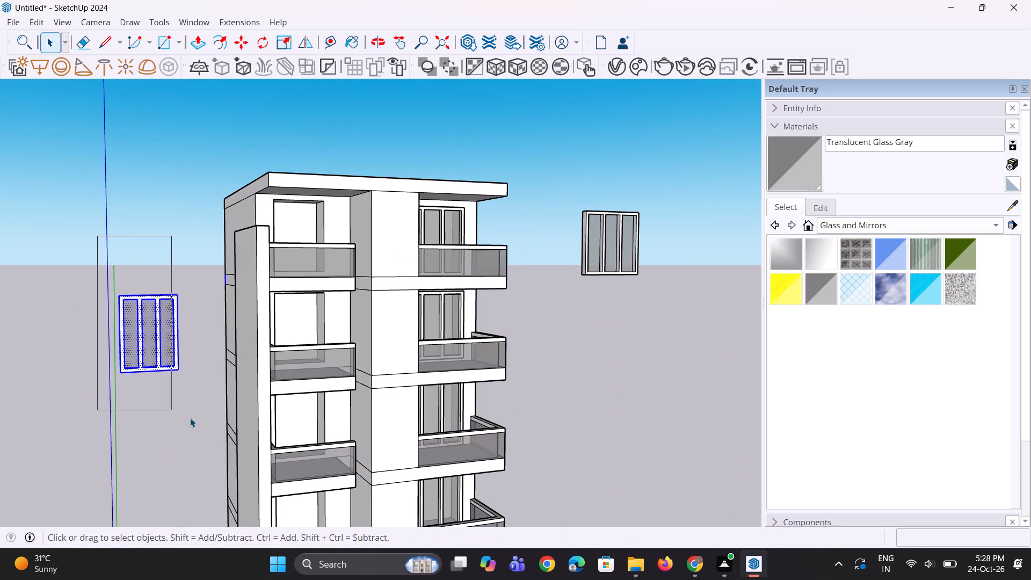
drag(190, 418, 195, 422)
right_click(146, 330)
click(181, 164)
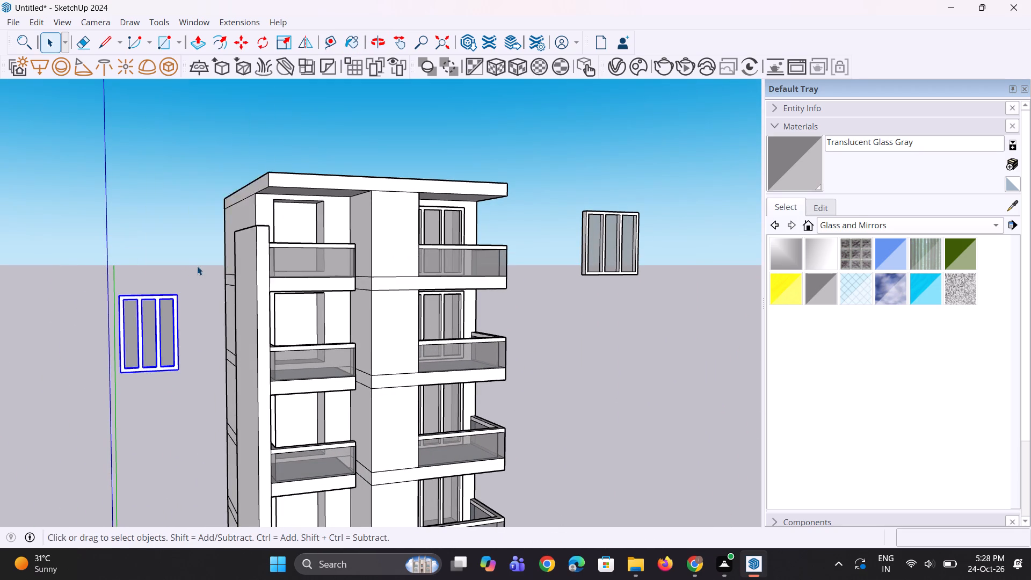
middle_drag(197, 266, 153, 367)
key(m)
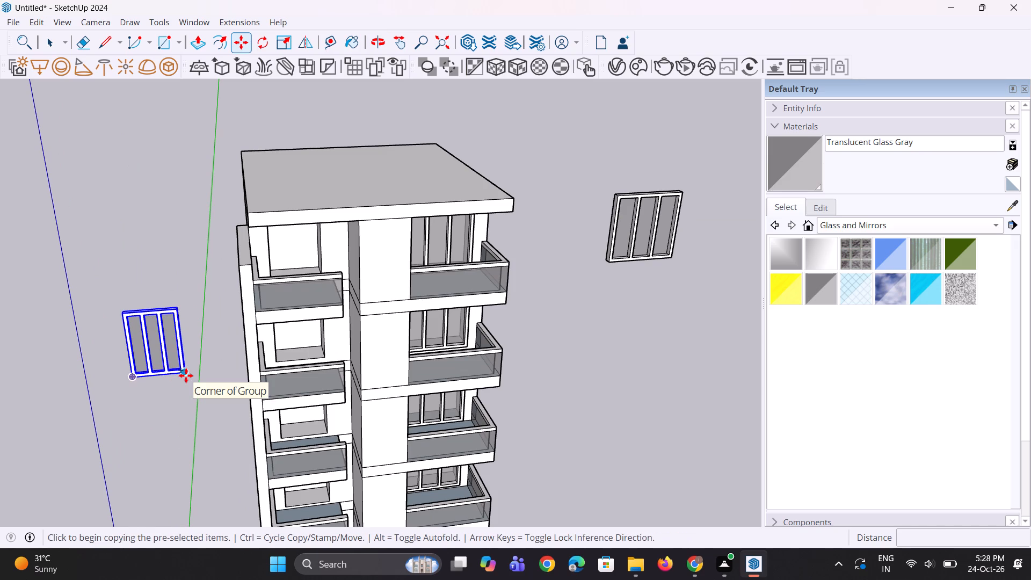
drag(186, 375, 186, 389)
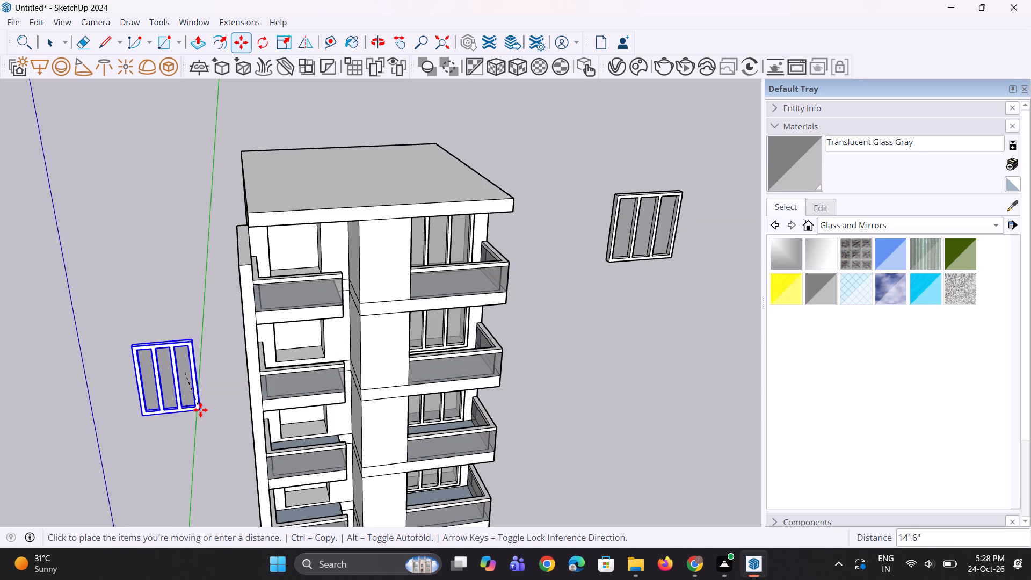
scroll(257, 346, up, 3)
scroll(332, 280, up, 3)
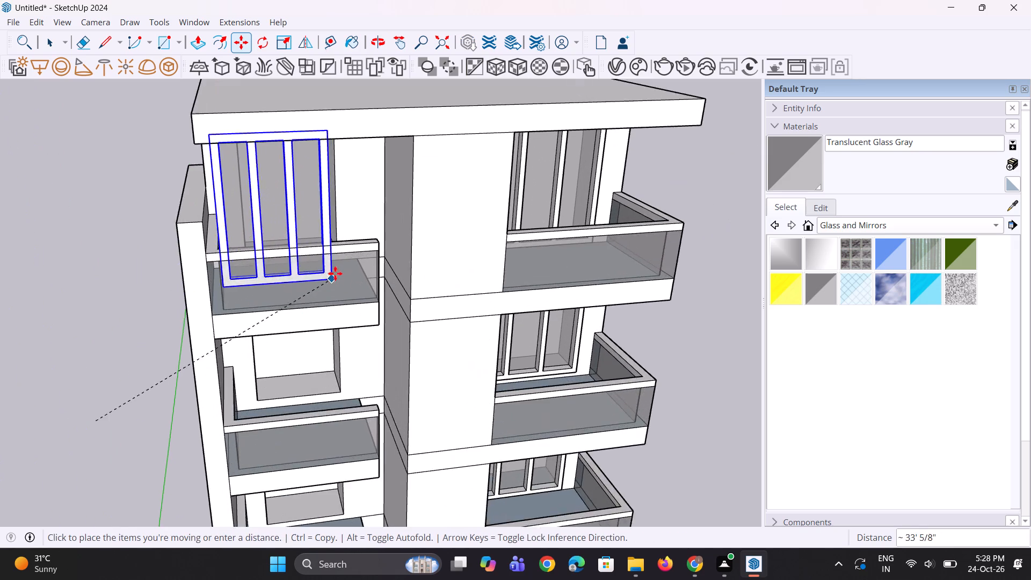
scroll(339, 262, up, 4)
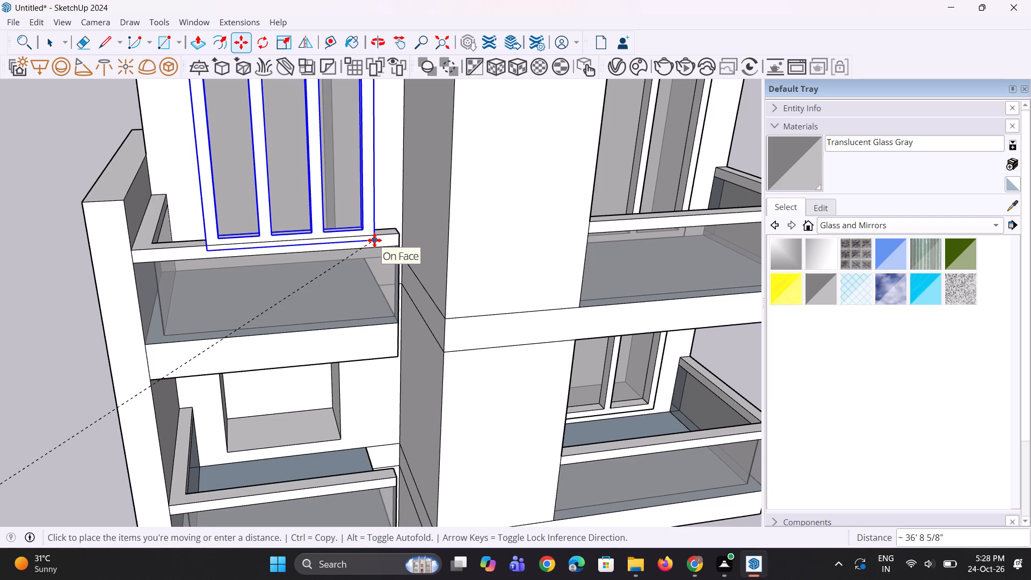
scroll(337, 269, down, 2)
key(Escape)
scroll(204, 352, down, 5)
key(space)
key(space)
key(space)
Copy the grouped three-pane window from its bottom corner into the top-floor left-bay back-wall opening.
scroll(66, 401, up, 3)
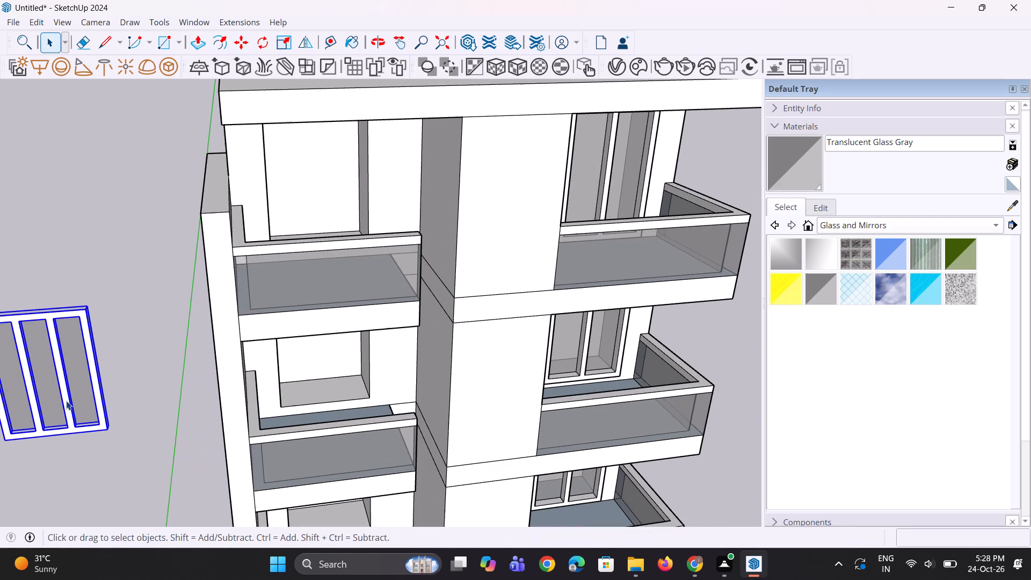
key(m)
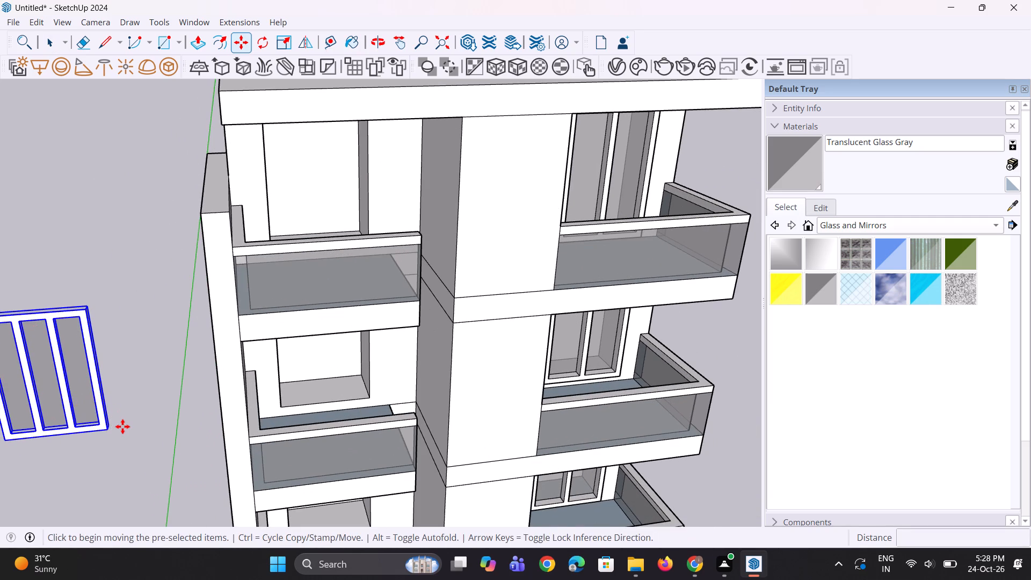
click(109, 428)
scroll(229, 381, down, 2)
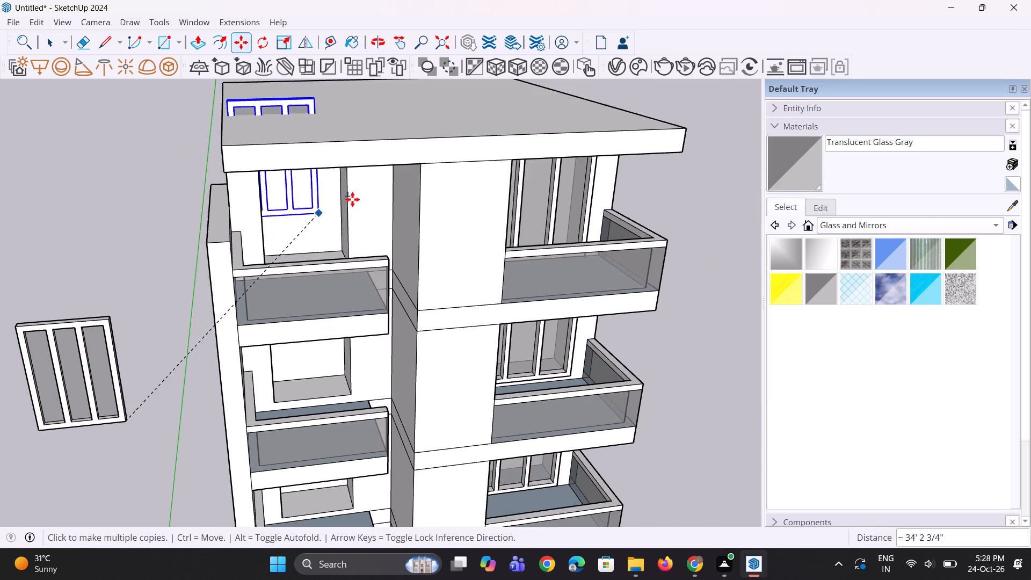
scroll(354, 198, up, 5)
middle_drag(282, 292, 297, 373)
scroll(324, 320, up, 3)
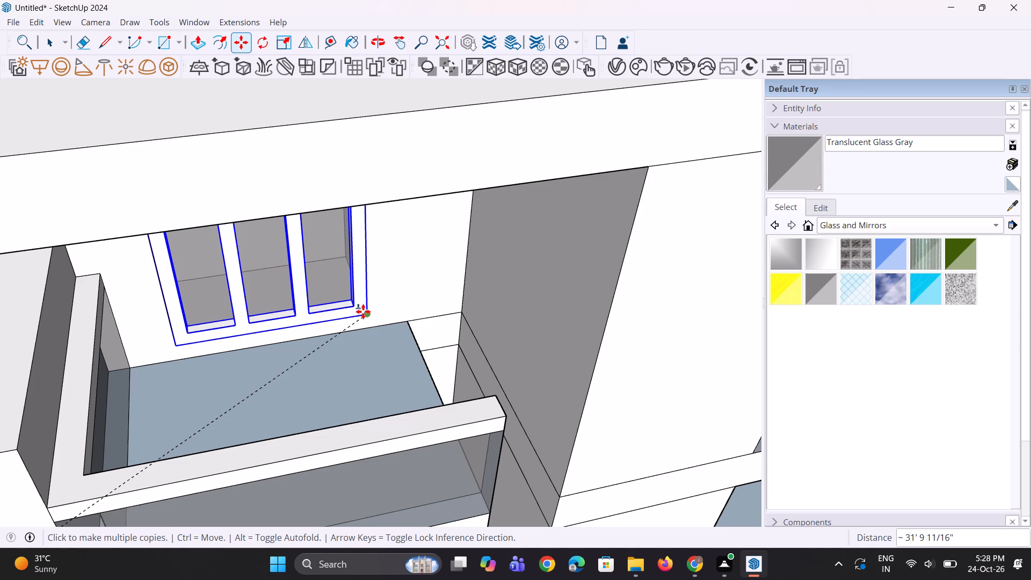
click(363, 311)
Place another copy of the three-pane window in the left-bay opening on the second floor from the top.
scroll(275, 298, down, 5)
scroll(326, 253, down, 5)
middle_drag(398, 542, 343, 387)
scroll(322, 427, up, 1)
middle_drag(322, 425, 300, 306)
scroll(300, 306, up, 9)
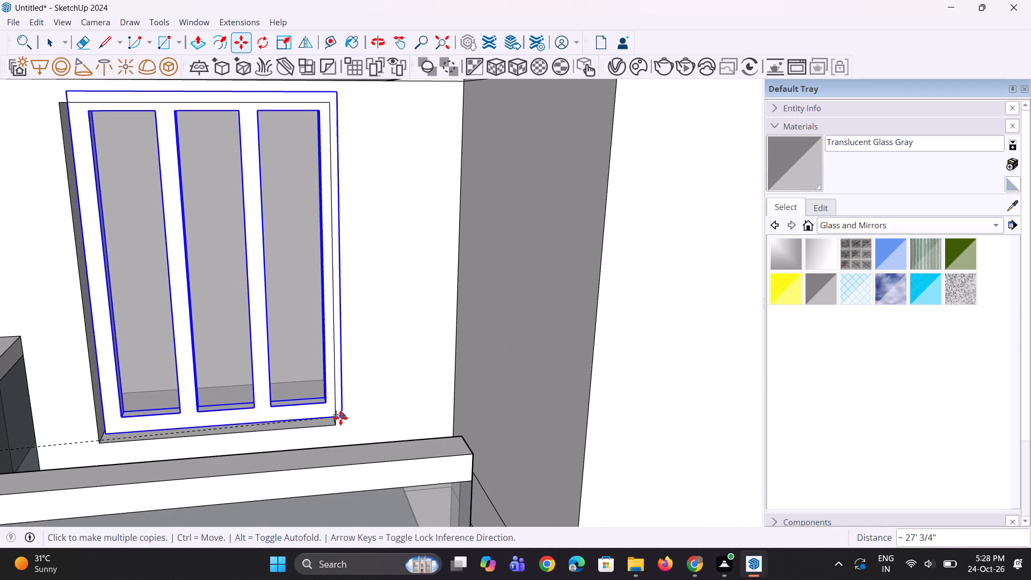
click(334, 419)
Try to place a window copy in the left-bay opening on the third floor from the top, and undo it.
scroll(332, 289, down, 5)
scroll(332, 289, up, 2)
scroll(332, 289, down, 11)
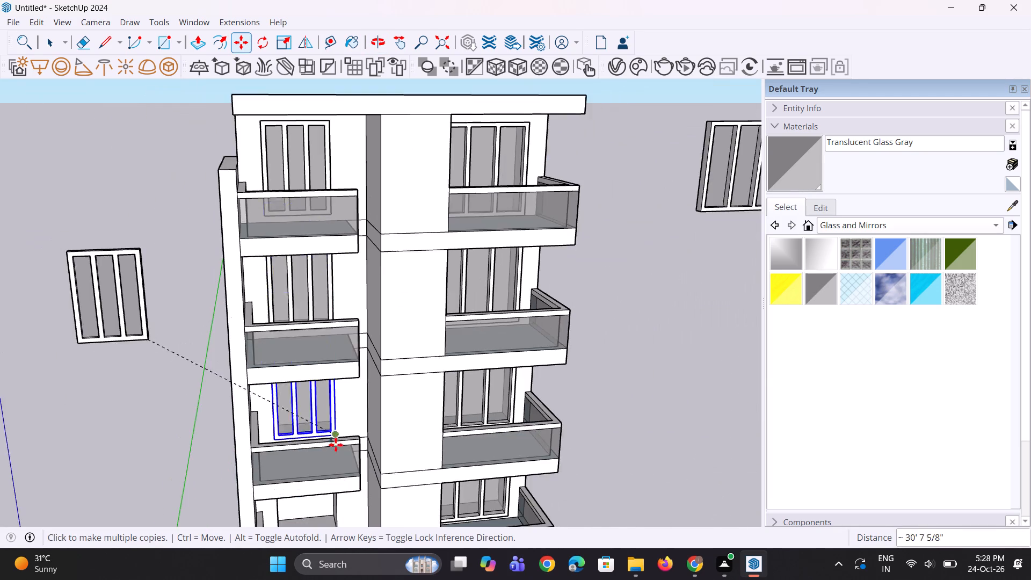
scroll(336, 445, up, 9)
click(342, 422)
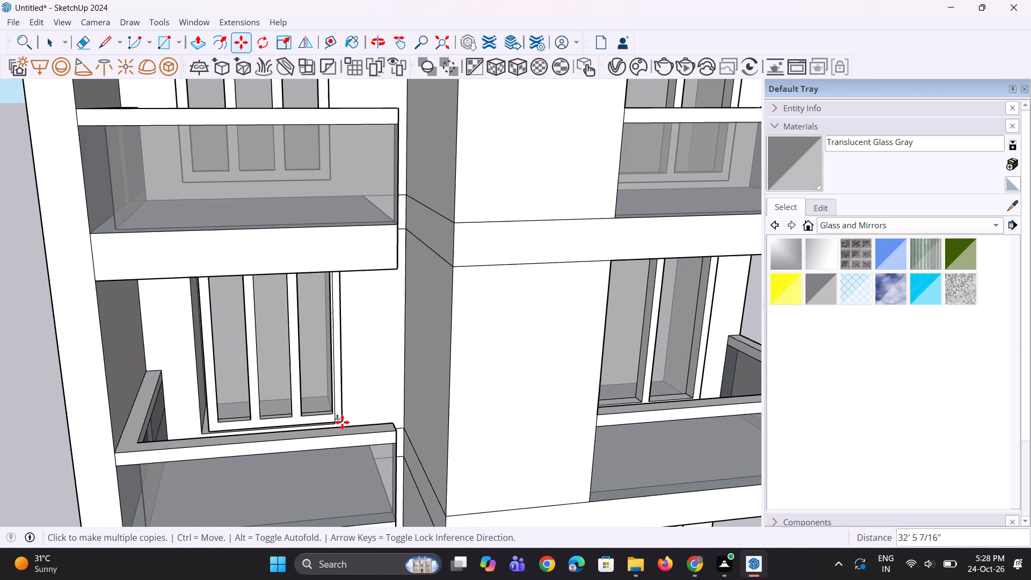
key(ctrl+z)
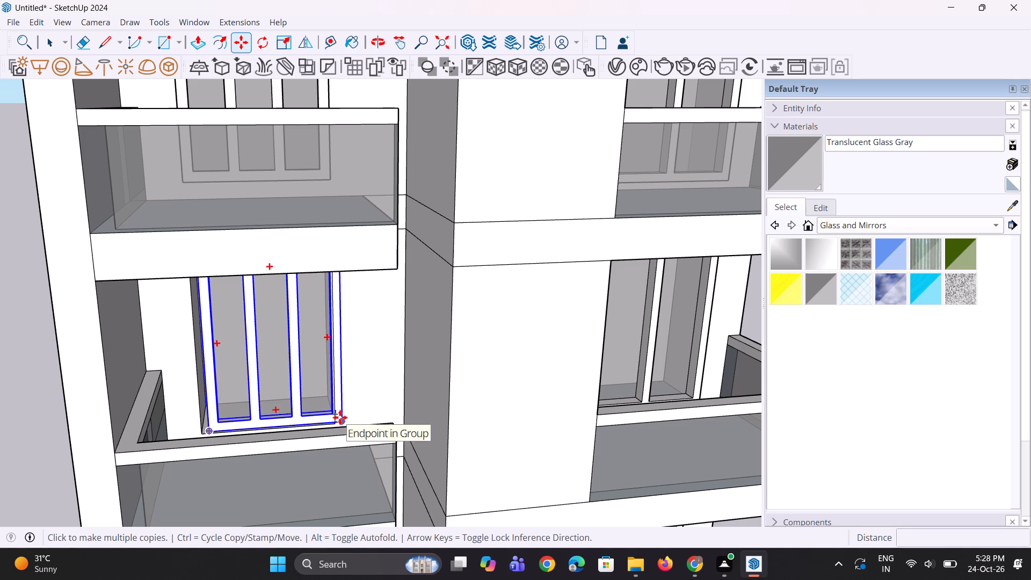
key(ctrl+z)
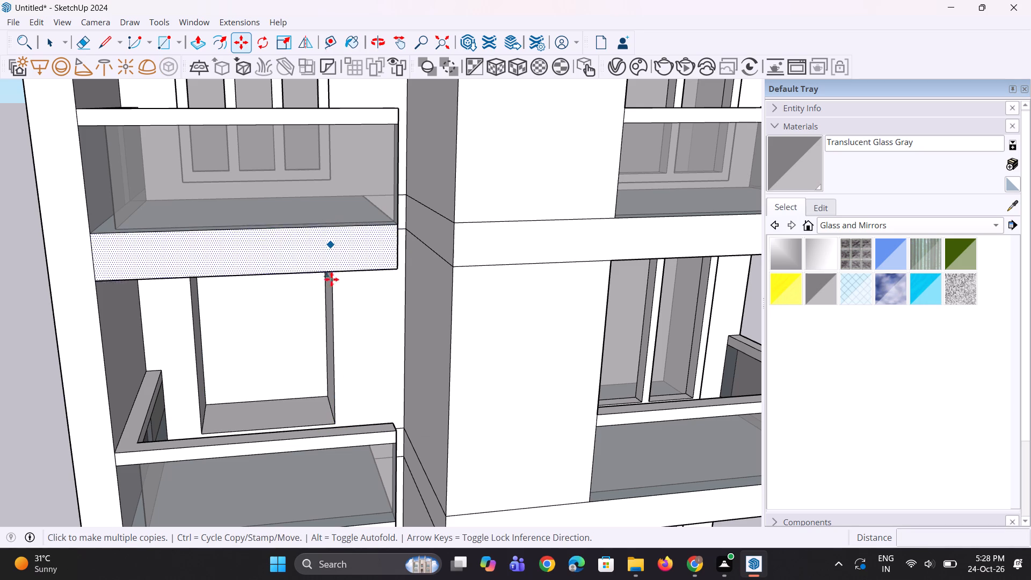
Copy the left-bay window on the second floor from the top straight down into the third-floor-from-top opening.
key(space)
scroll(281, 400, down, 4)
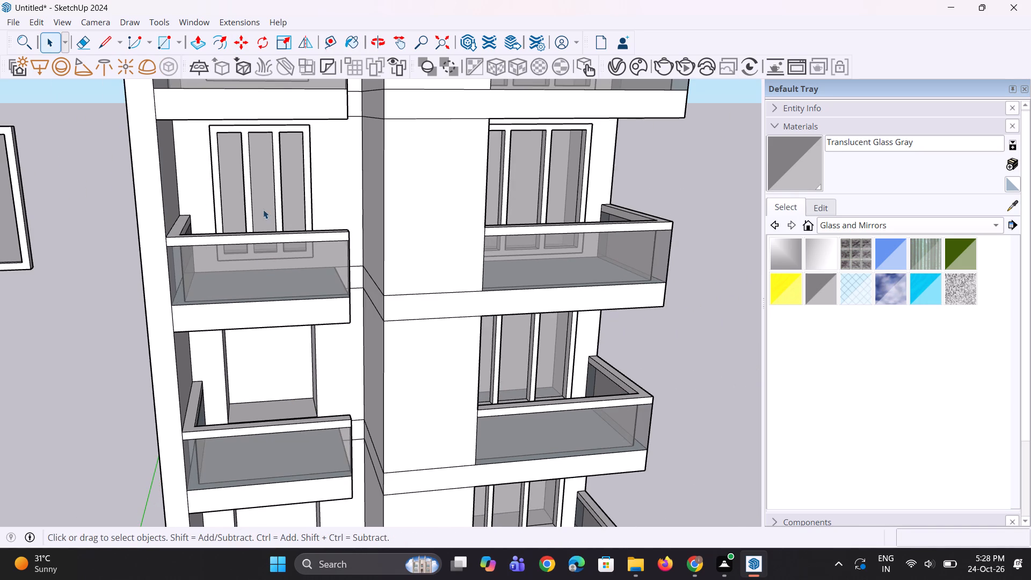
click(263, 201)
key(m)
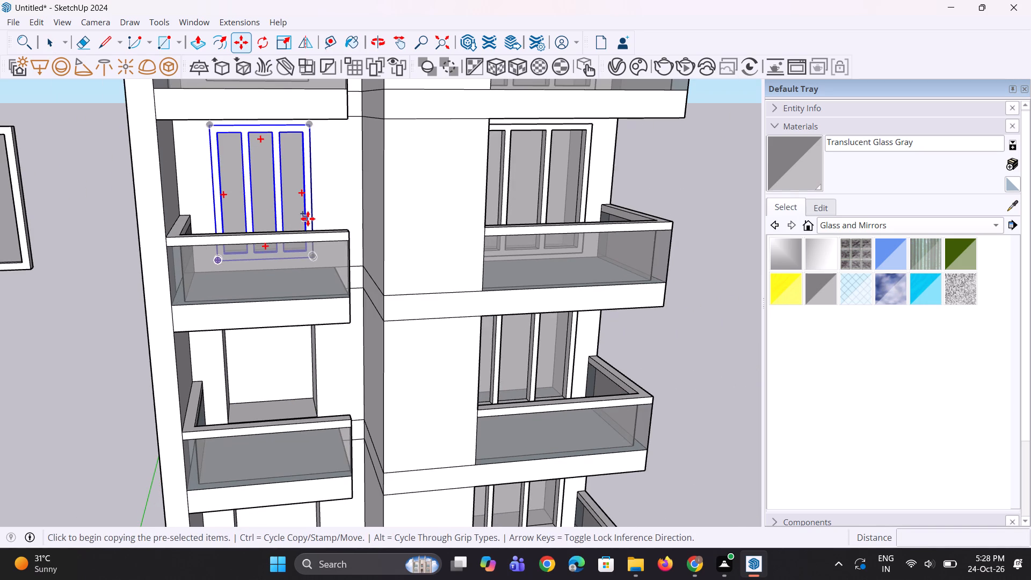
click(308, 218)
scroll(314, 400, up, 6)
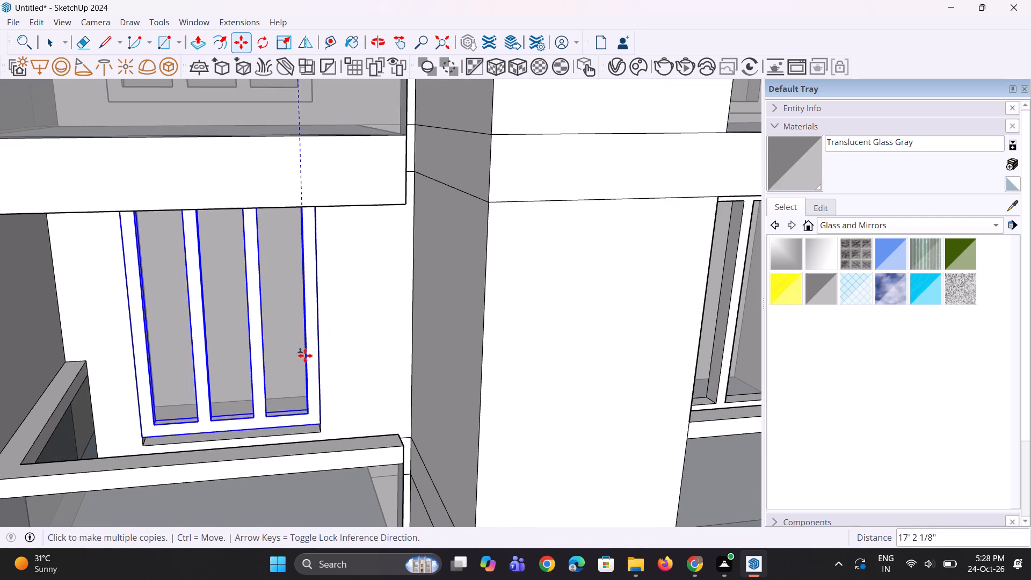
click(304, 363)
key(space)
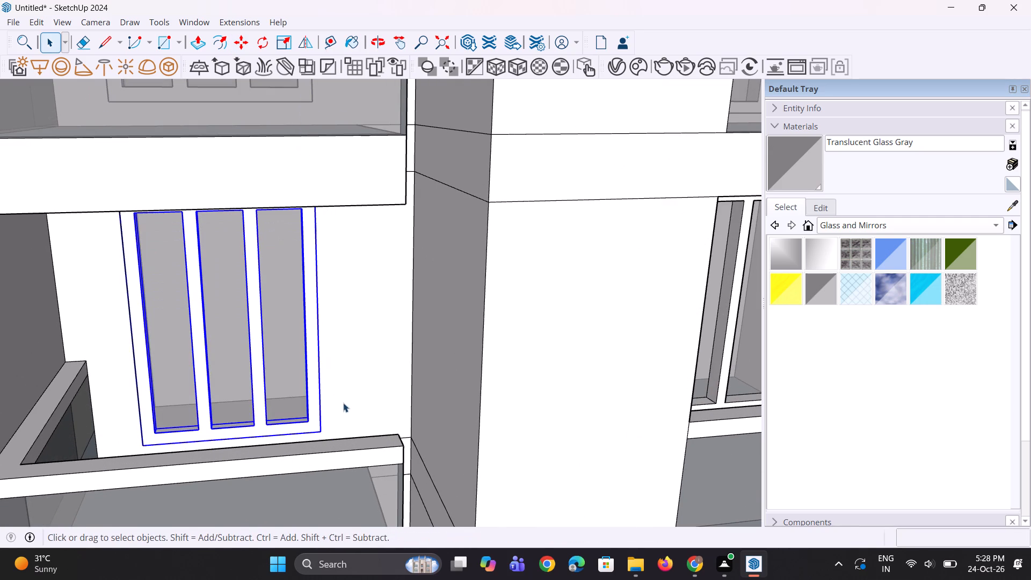
key(space)
key(space)
key(space)
Copy the left-bay window 17' 7 1/2" straight down into the opening on the fourth floor from the top.
key(m)
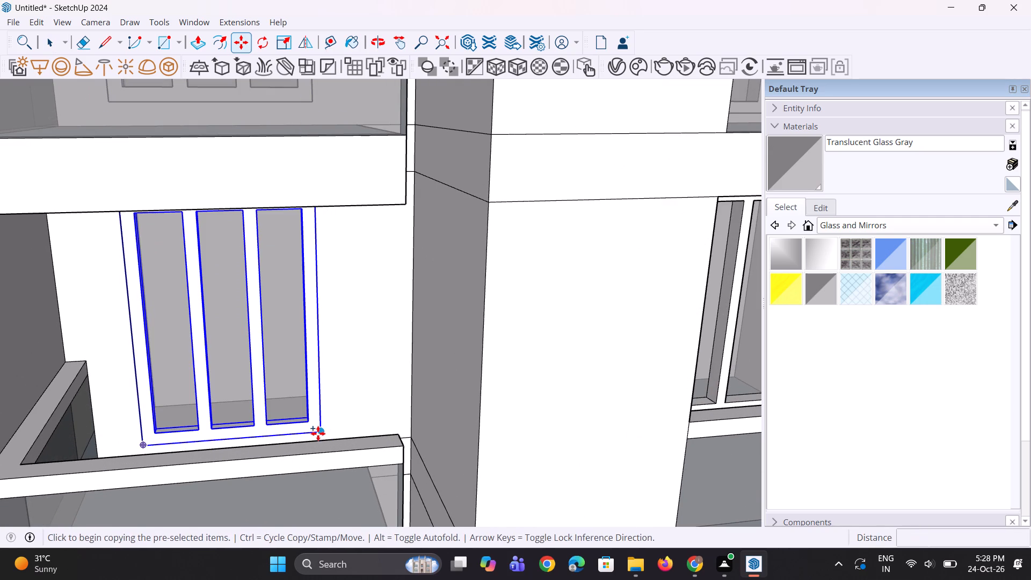
click(318, 433)
scroll(302, 316, down, 13)
scroll(296, 412, up, 9)
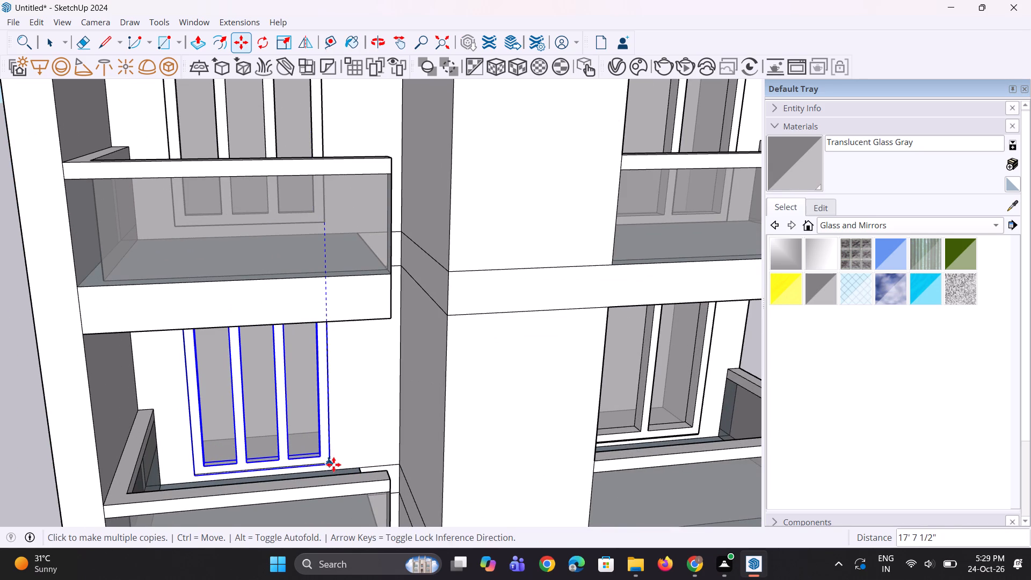
click(331, 463)
Place copies of the three-pane window straight below in the two lowest left-bay openings.
scroll(281, 250, down, 11)
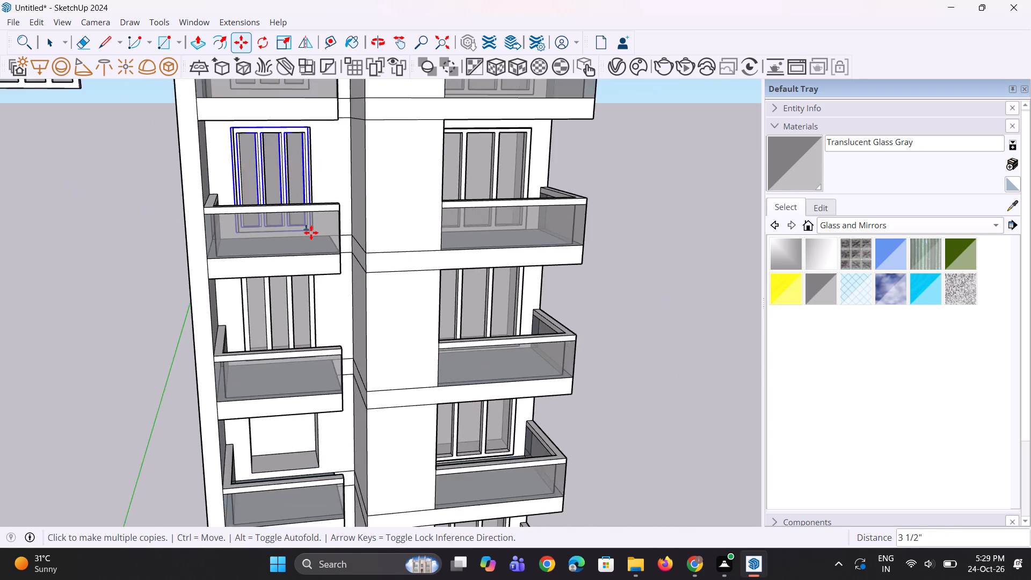
scroll(311, 233, down, 3)
scroll(329, 402, up, 13)
middle_drag(301, 364, 294, 417)
scroll(317, 355, up, 3)
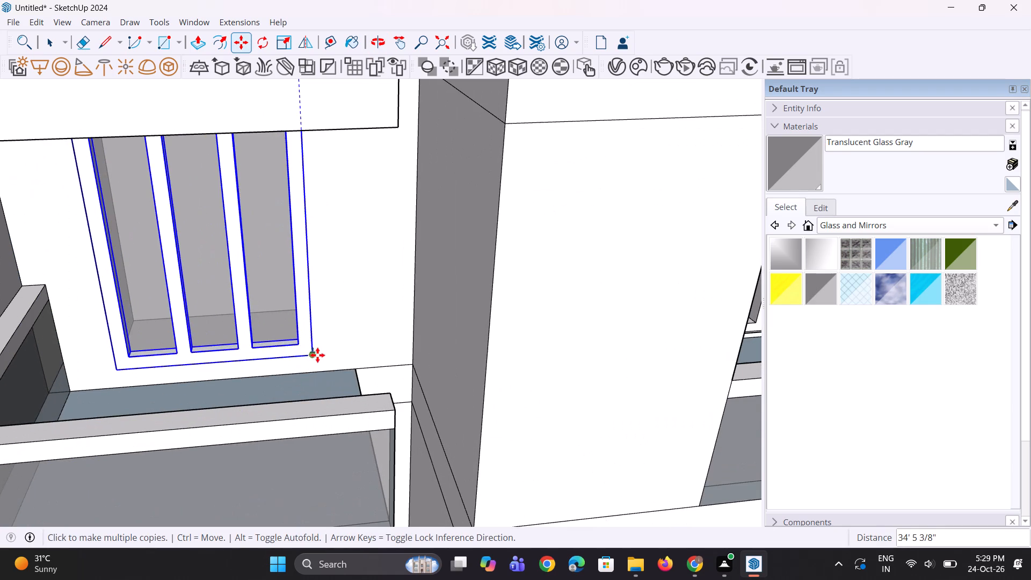
click(317, 355)
scroll(316, 274, down, 13)
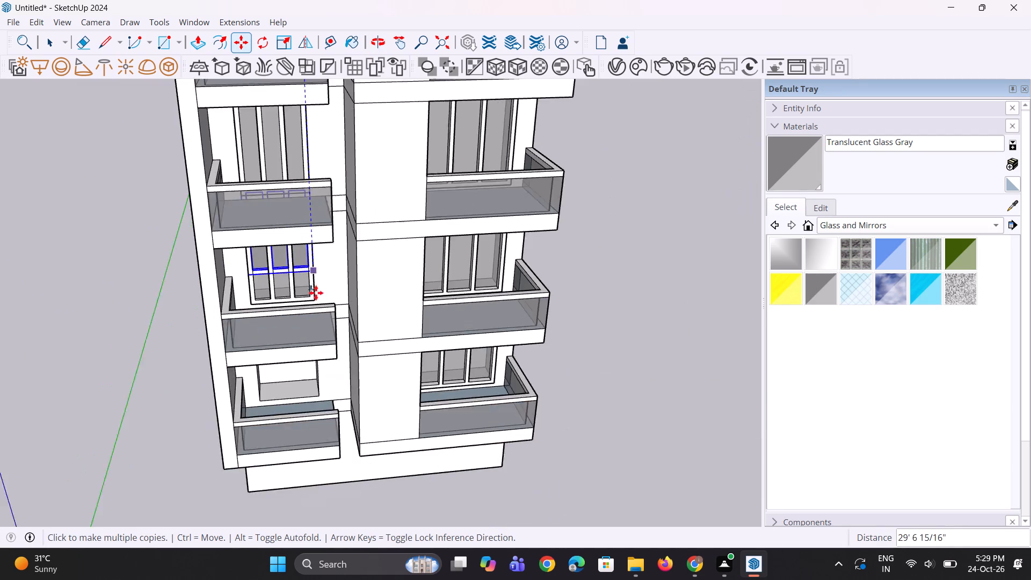
scroll(317, 417, up, 9)
click(324, 354)
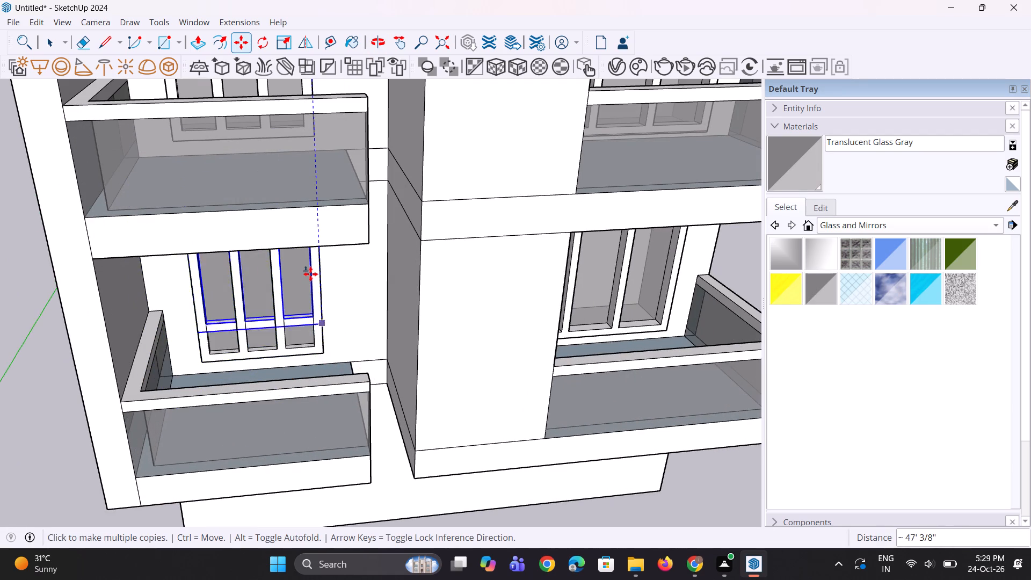
scroll(310, 274, down, 10)
scroll(352, 416, up, 2)
middle_drag(352, 417, 371, 286)
key(space)
key(space)
Delete the two loose source windows standing on either side of the building.
middle_drag(476, 355, 361, 420)
scroll(361, 420, up, 1)
scroll(362, 421, down, 6)
double_click(480, 411)
middle_drag(480, 411, 451, 400)
scroll(451, 400, down, 3)
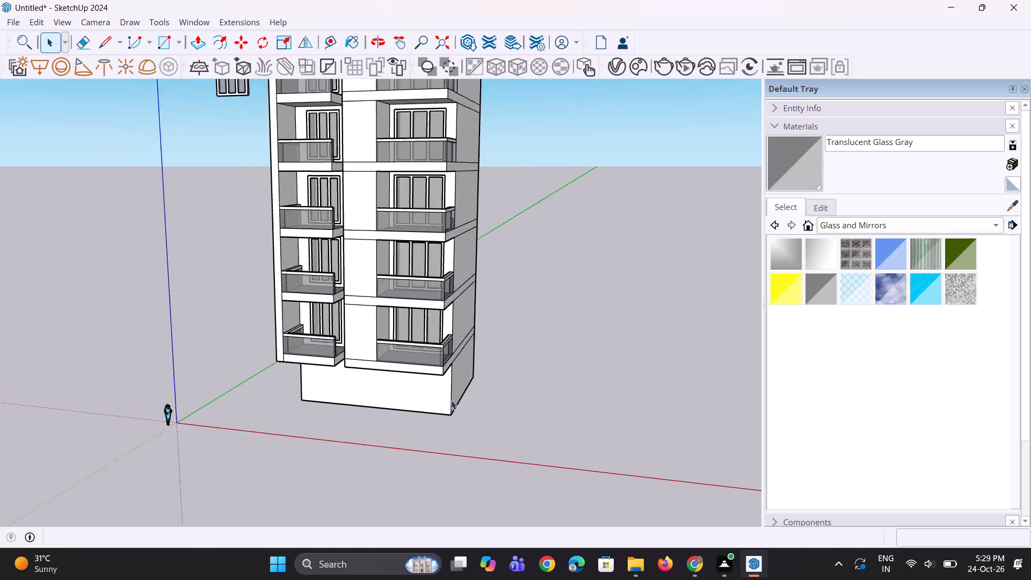
scroll(451, 400, down, 3)
middle_drag(451, 400, 528, 405)
scroll(452, 396, up, 1)
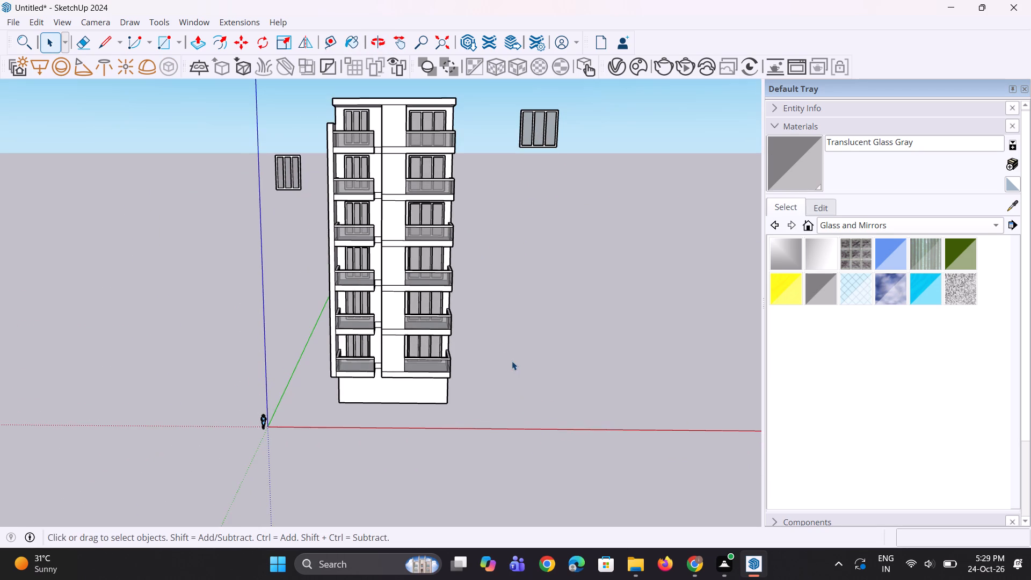
scroll(518, 408, down, 6)
drag(504, 200, 571, 327)
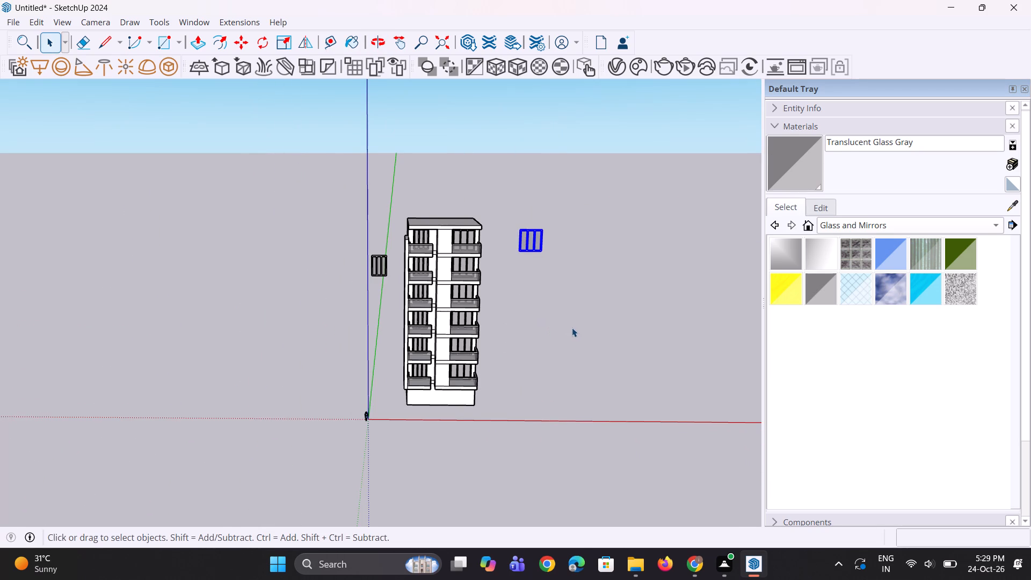
key(Delete)
scroll(277, 257, up, 1)
drag(352, 232, 404, 288)
key(Delete)
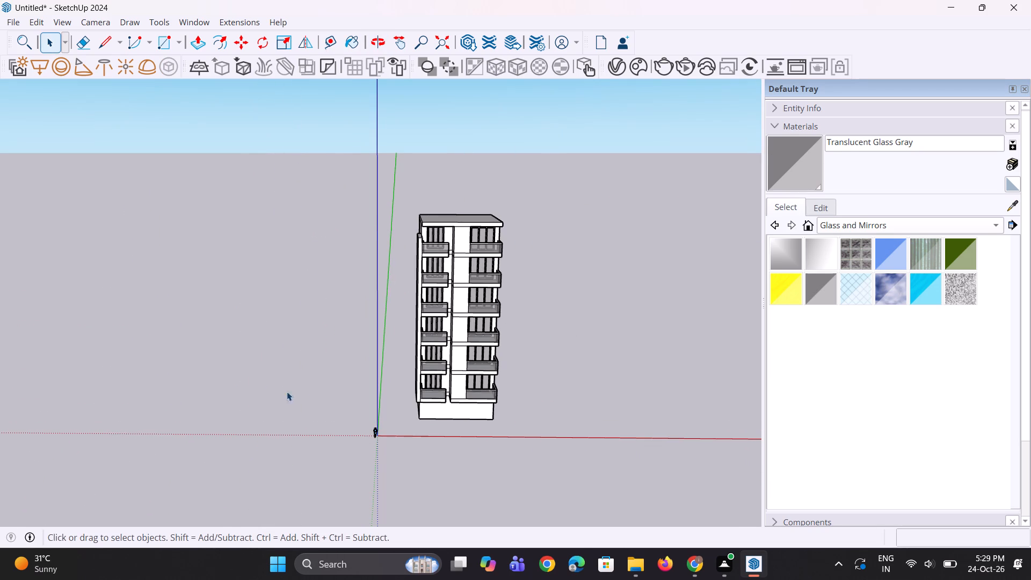
Examine the whole front facade with its balconies and windows in both bays.
scroll(284, 393, down, 5)
middle_drag(421, 386, 389, 300)
scroll(389, 300, up, 12)
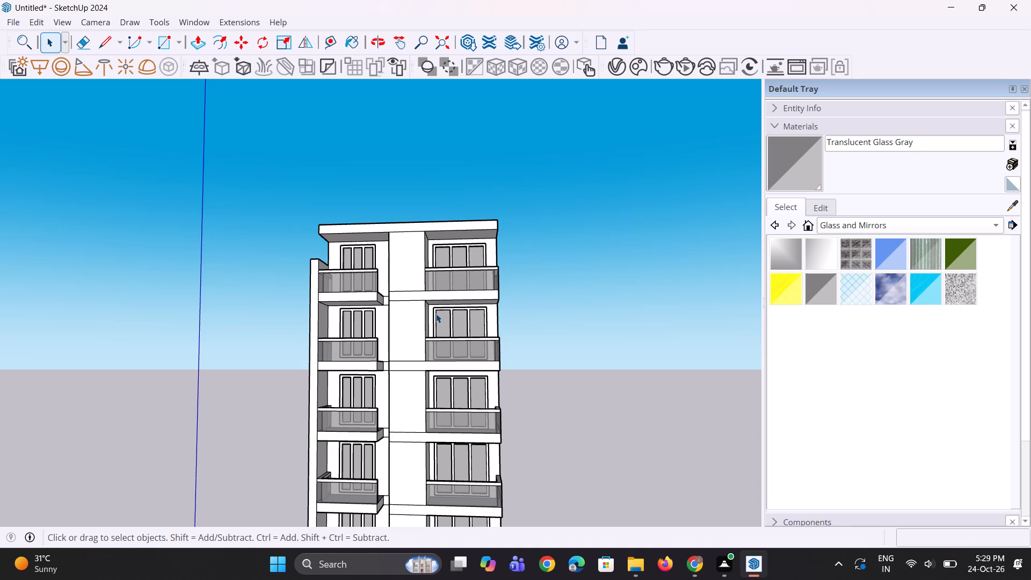
scroll(531, 193, down, 5)
middle_drag(599, 300, 587, 303)
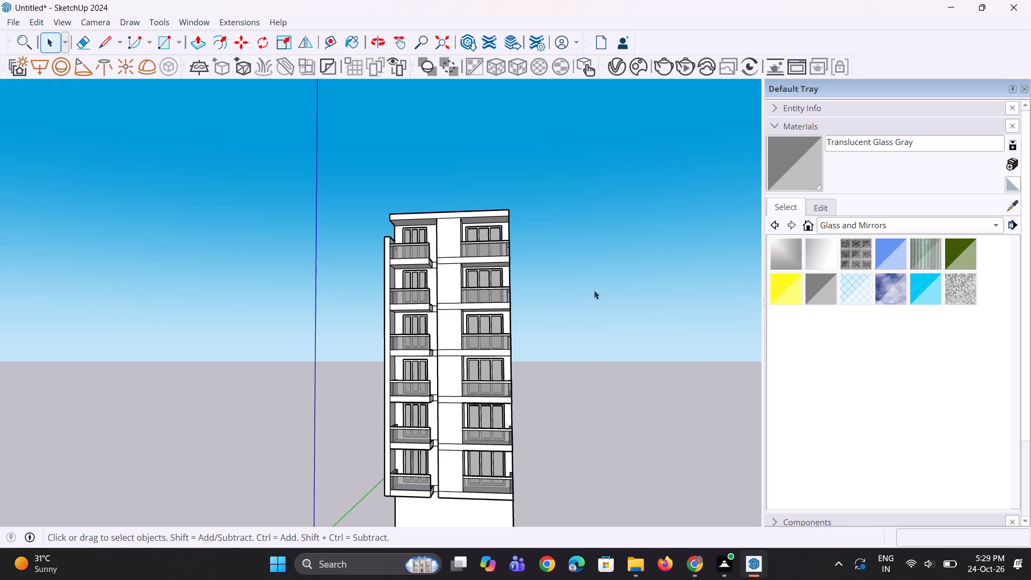
scroll(590, 295, down, 7)
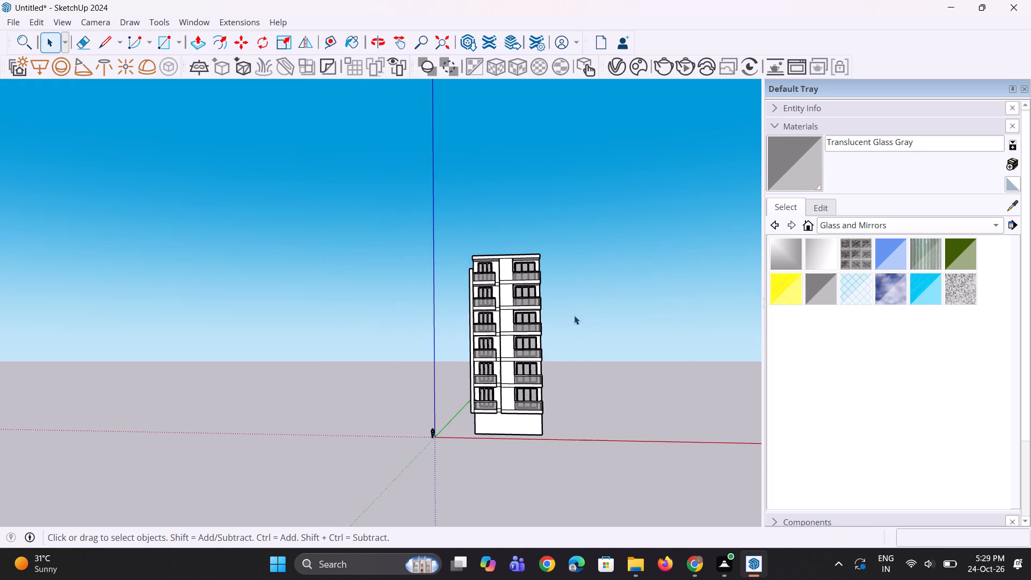
middle_drag(572, 312, 557, 266)
Erase the lower horizontal joint line across the central pier at the top-floor balcony slab level.
scroll(515, 263, up, 18)
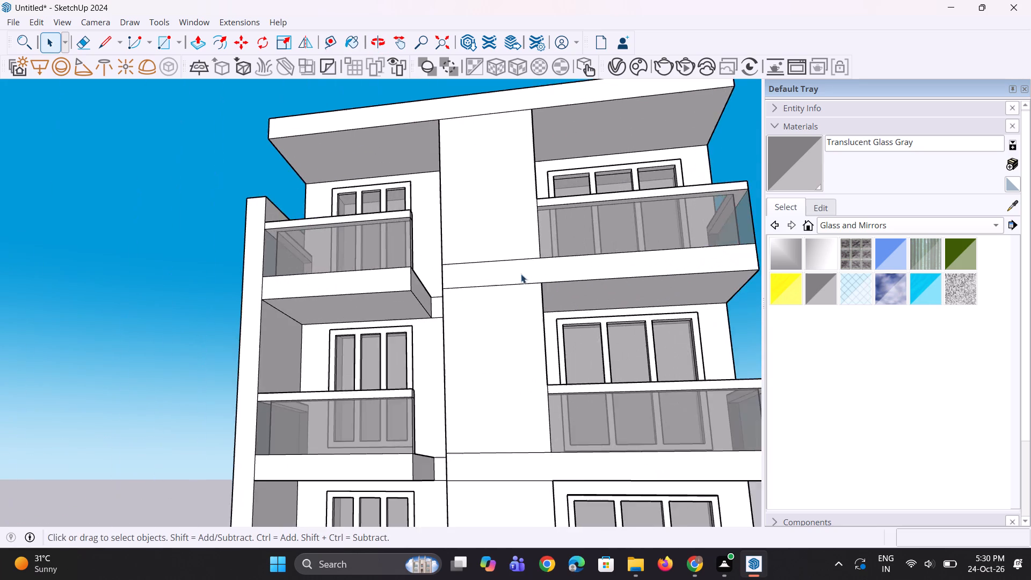
scroll(521, 274, up, 4)
click(496, 287)
key(e)
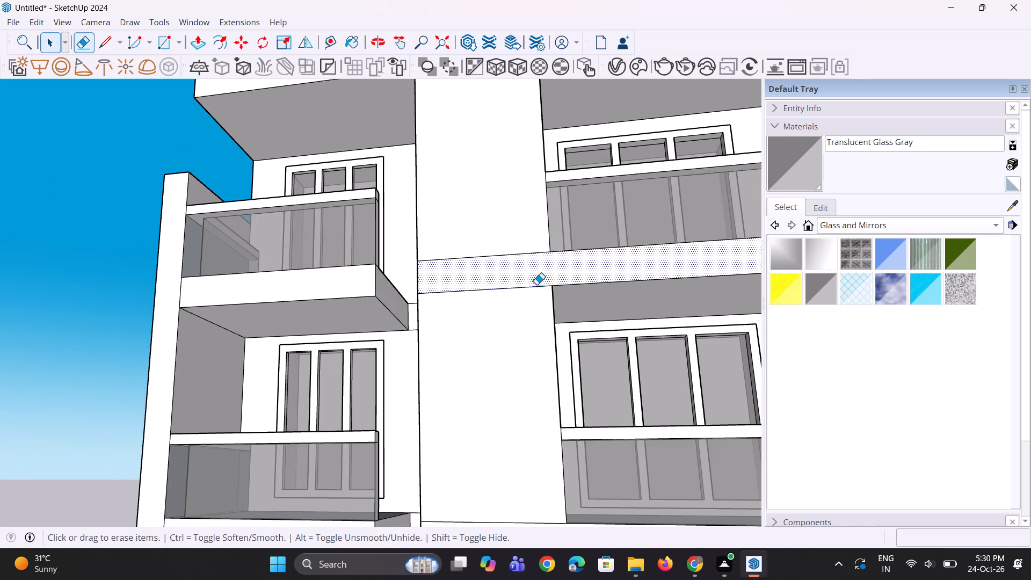
click(534, 284)
click(529, 289)
drag(529, 287, 529, 293)
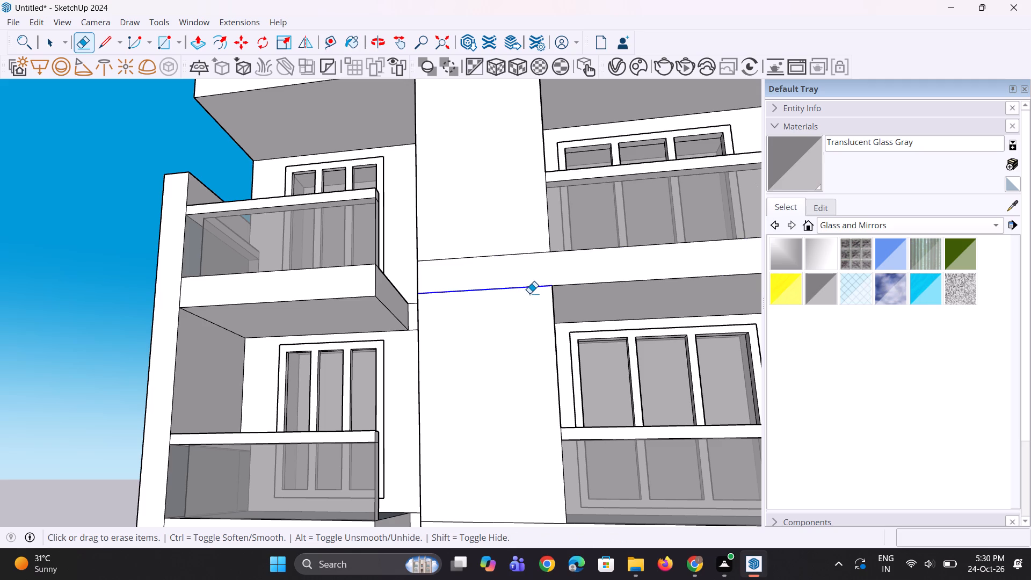
scroll(517, 292, down, 6)
key(space)
key(space)
Examine the central pier, roof slab and upper-floor balconies and windows from several angles.
scroll(447, 287, down, 2)
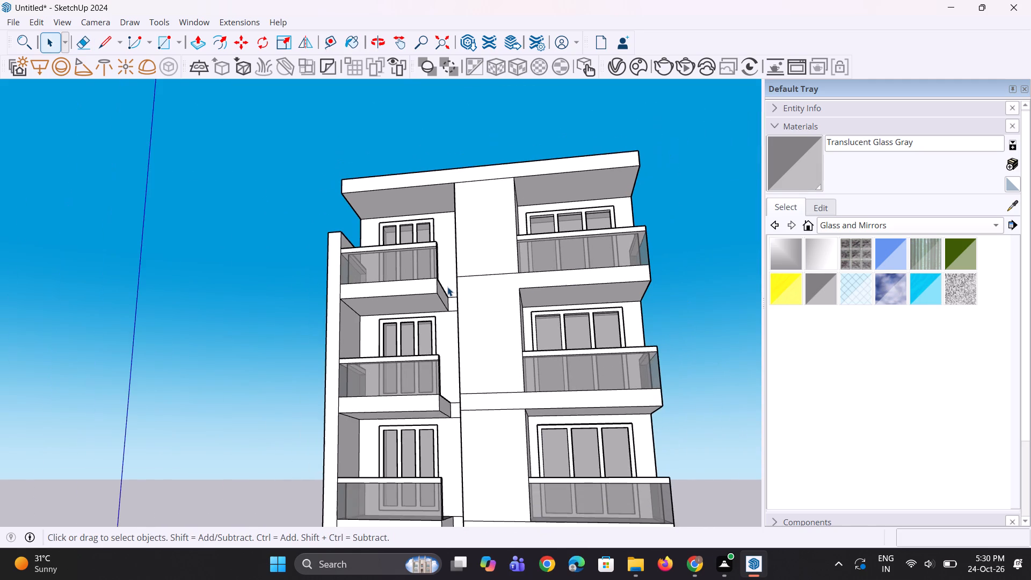
scroll(486, 257, up, 4)
scroll(486, 257, down, 5)
middle_drag(486, 257, 492, 313)
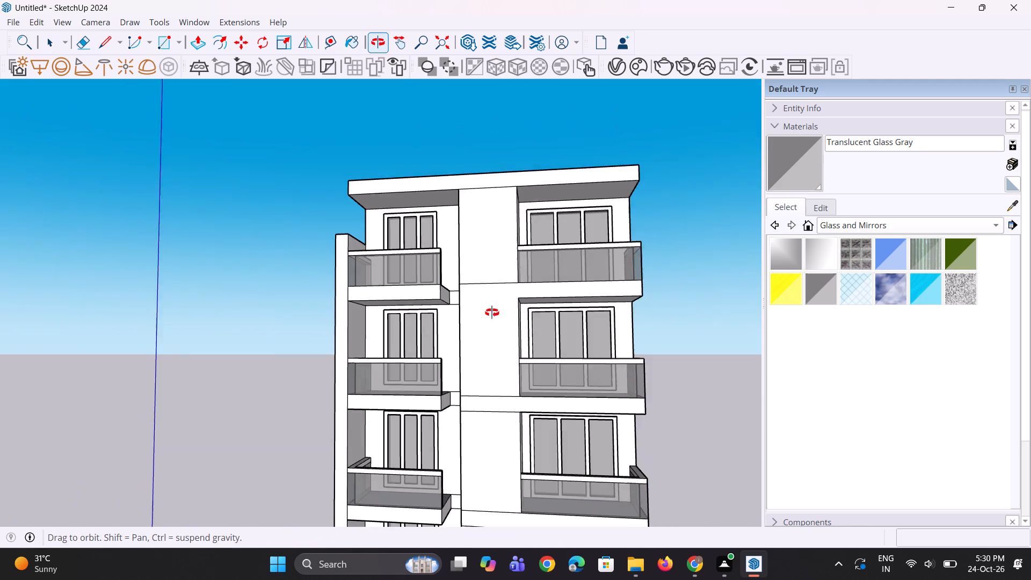
middle_drag(492, 313, 492, 313)
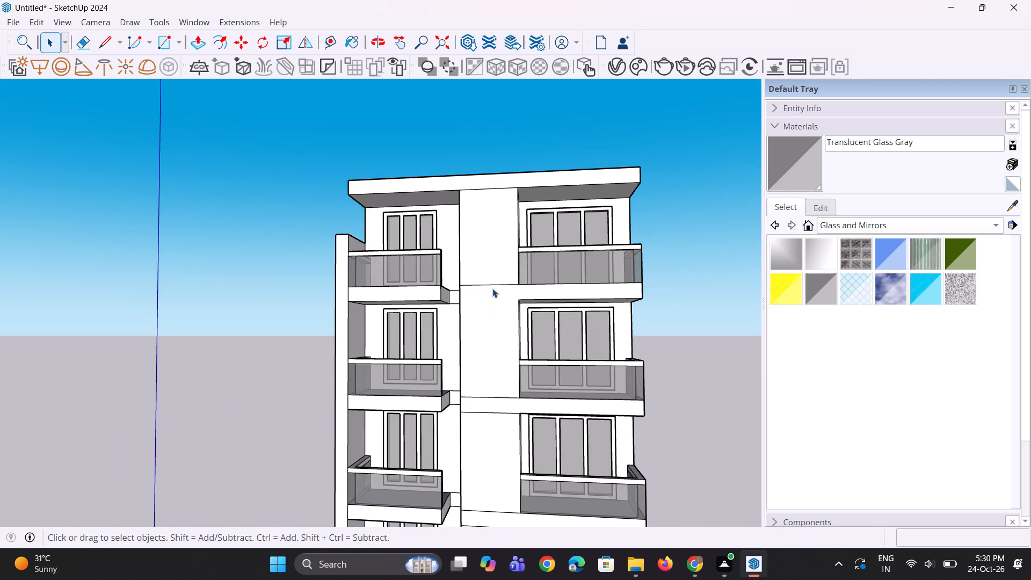
middle_drag(538, 290, 448, 368)
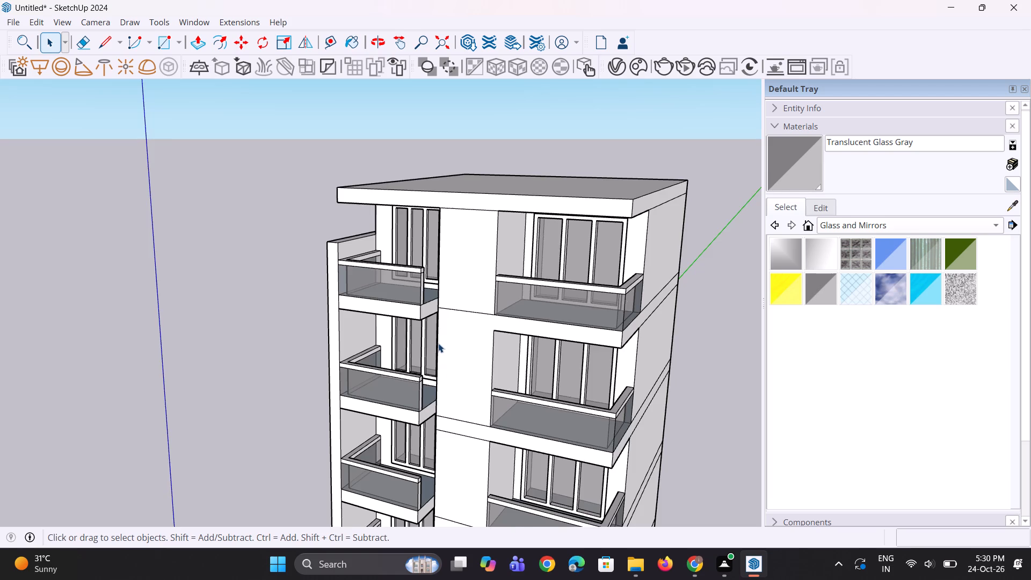
scroll(437, 341, down, 4)
scroll(512, 324, up, 1)
middle_click(512, 324)
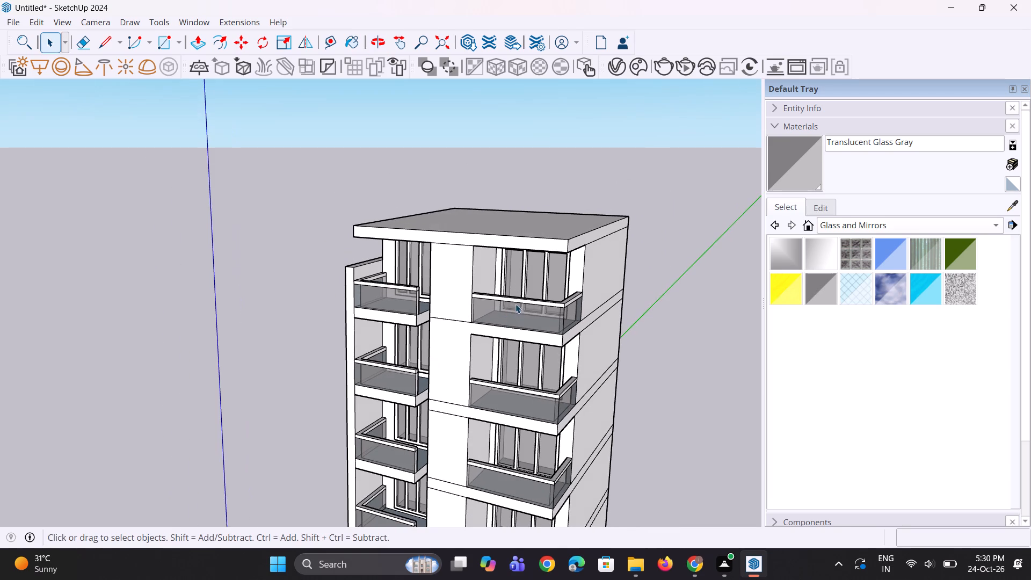
scroll(515, 304, up, 5)
middle_drag(518, 278, 532, 219)
scroll(532, 219, down, 1)
scroll(545, 211, up, 4)
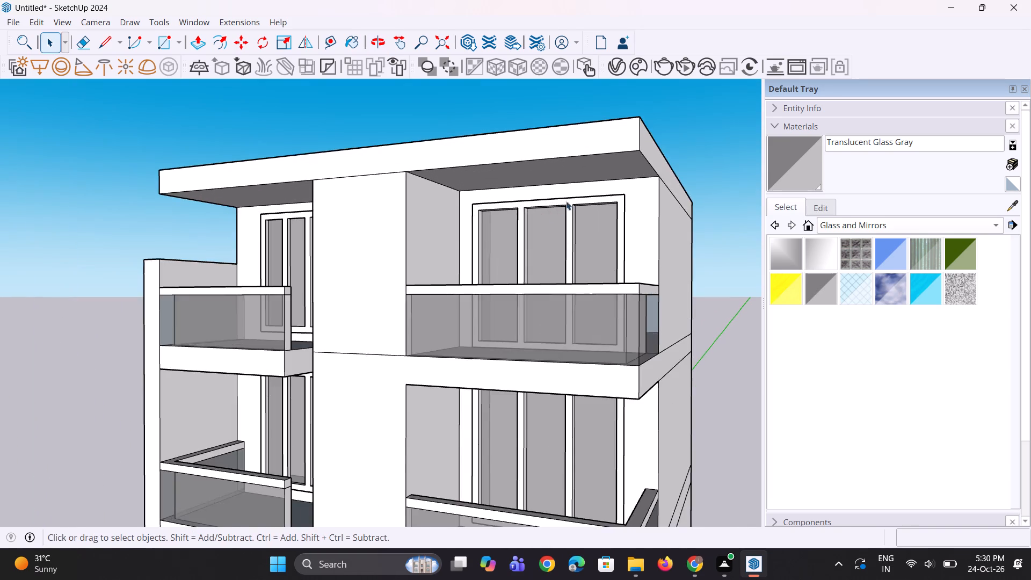
Draw a thin horizontal rectangle on the top-floor wall of the bay beside the central pier, between the window frame and the ceiling.
scroll(575, 198, up, 2)
scroll(514, 186, up, 4)
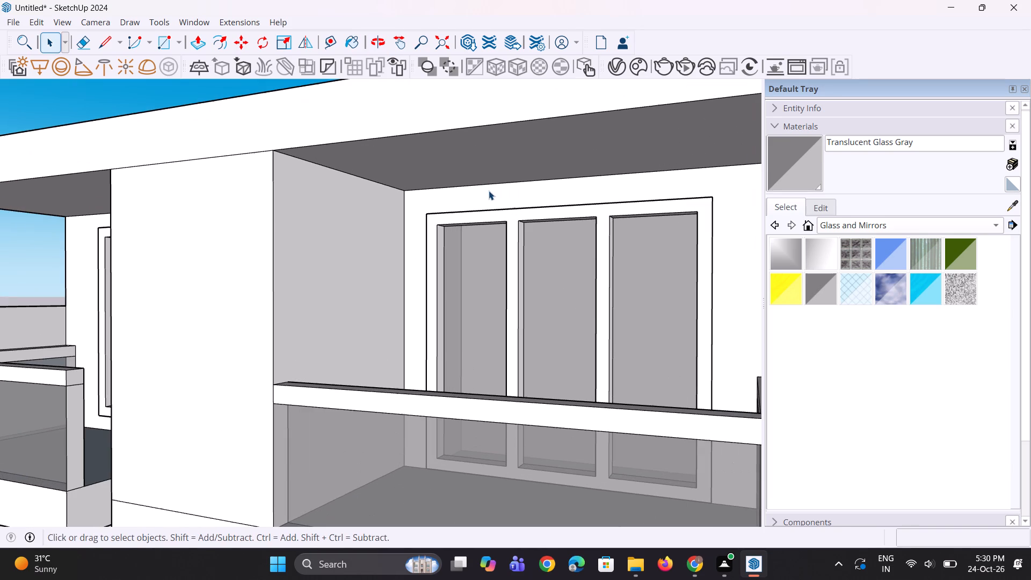
key(r)
click(448, 186)
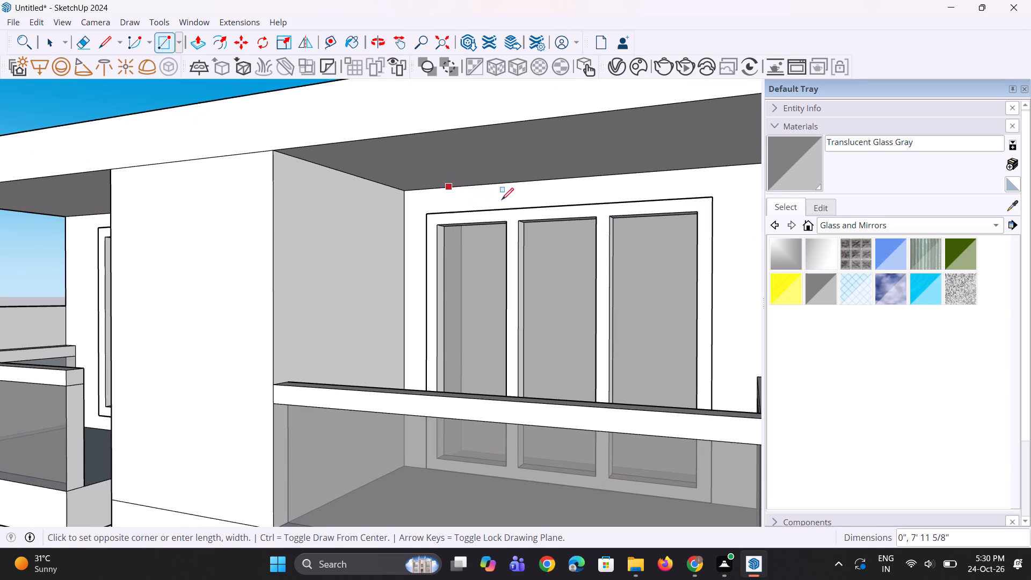
scroll(511, 193, down, 4)
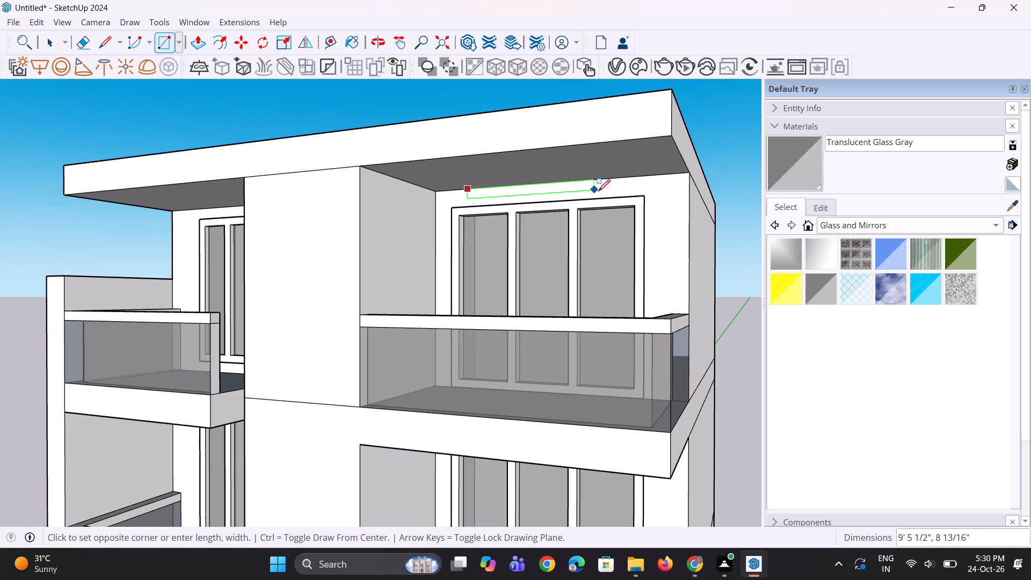
click(667, 182)
key(b)
scroll(667, 182, up, 3)
key(space)
key(space)
key(space)
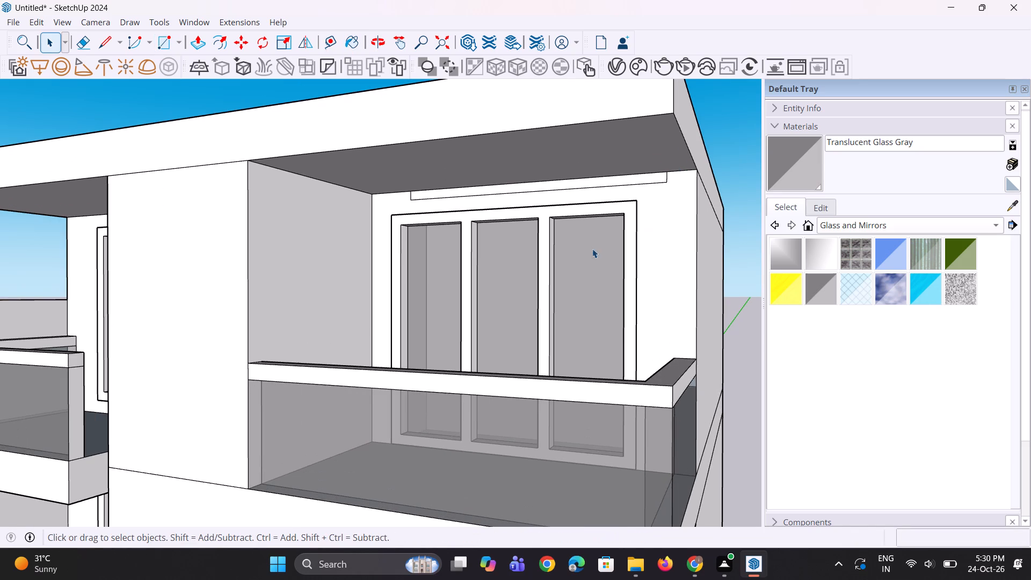
scroll(579, 250, down, 4)
key(space)
key(space)
key(space)
Copy the thin strip face above the top-floor window about 17' 4 1/2" straight down to the next floor's wall.
scroll(623, 211, up, 5)
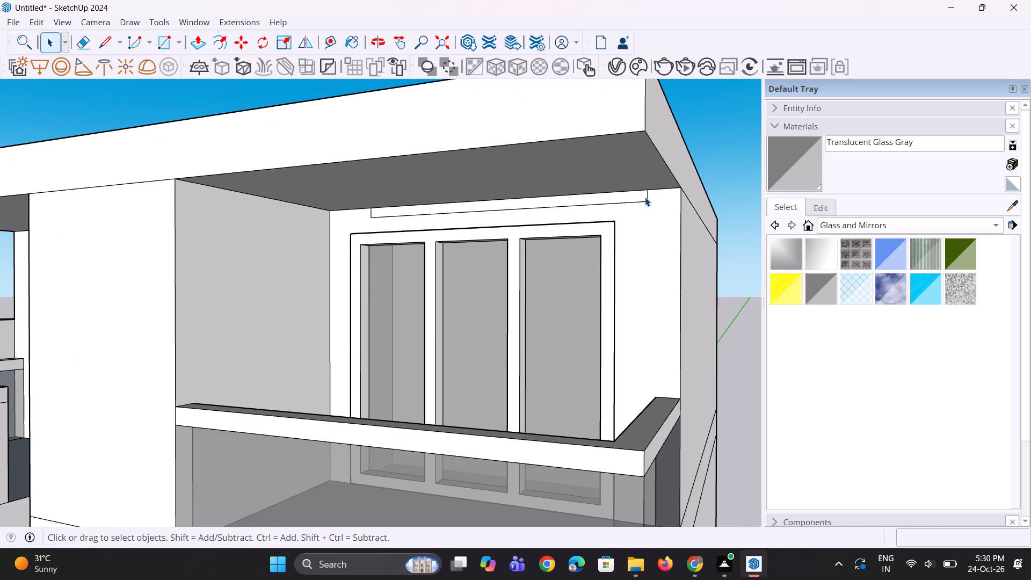
click(648, 198)
key(space)
scroll(600, 234, down, 3)
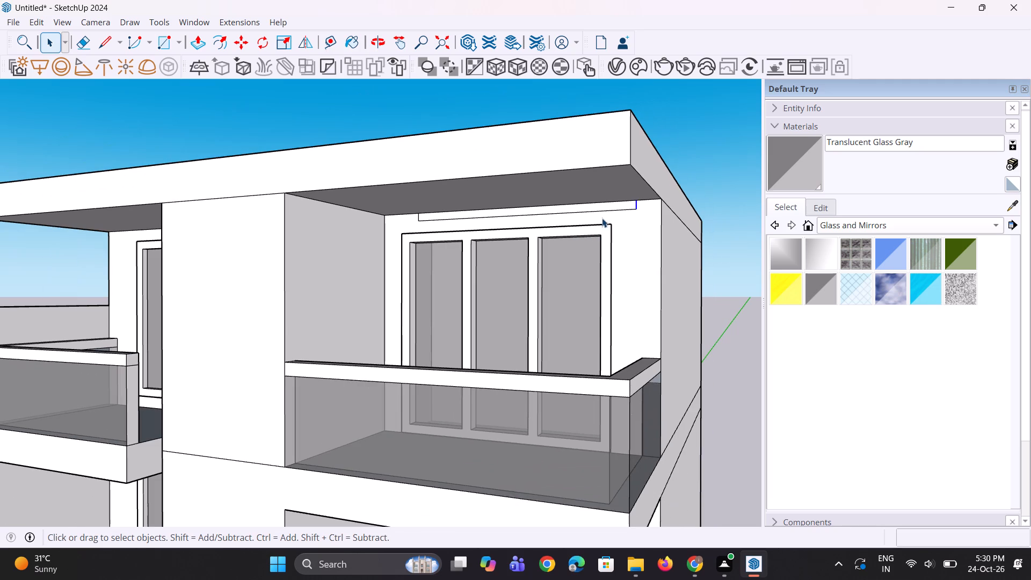
click(619, 204)
key(m)
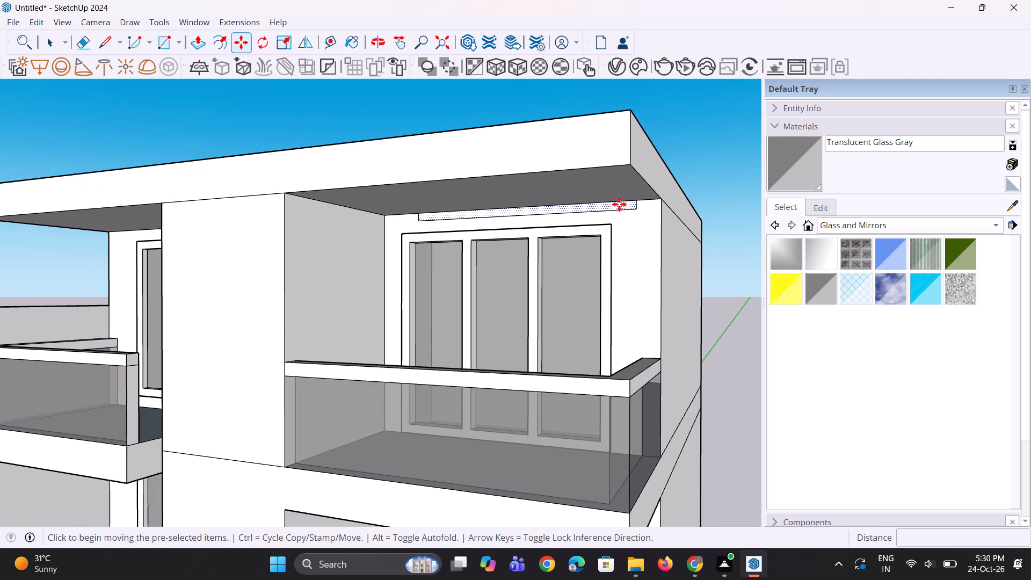
click(633, 203)
scroll(604, 228, down, 1)
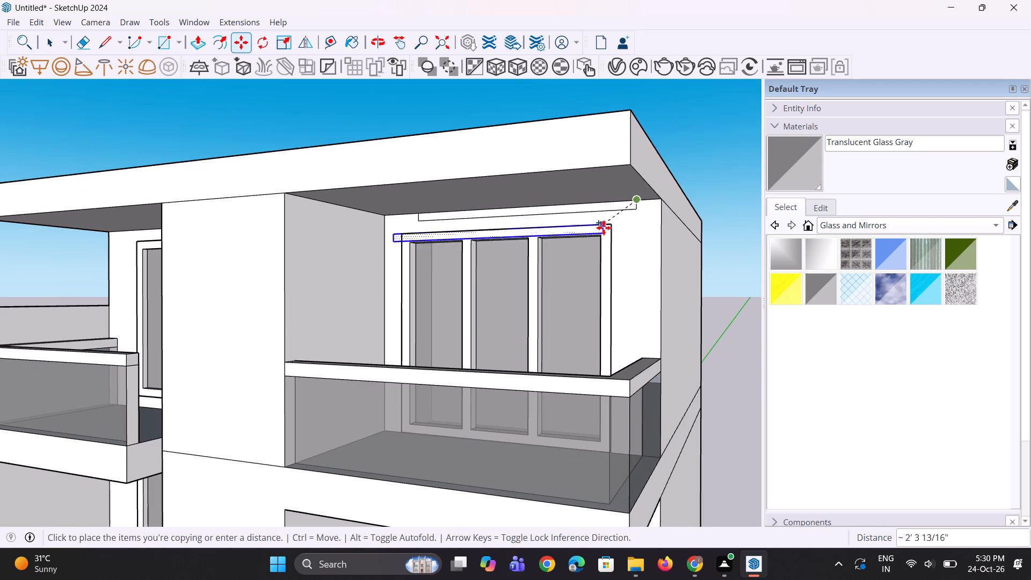
scroll(604, 228, down, 6)
scroll(598, 337, up, 2)
scroll(609, 434, up, 2)
middle_drag(609, 416, 596, 342)
scroll(600, 343, up, 2)
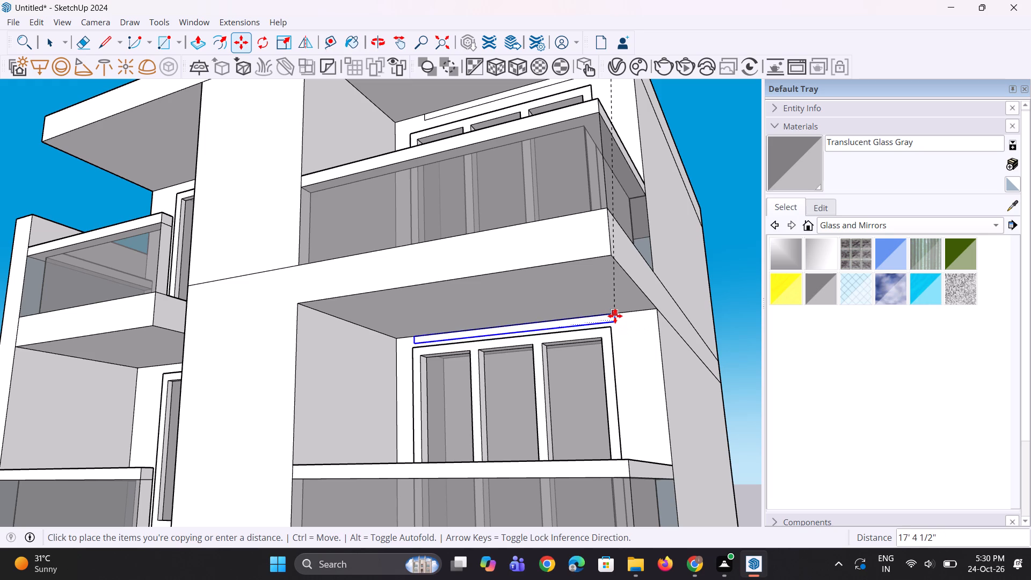
click(615, 316)
Copy the strip face down about 17' 3 5/8" to above the window on the third floor from the top.
middle_drag(670, 383, 556, 409)
scroll(546, 285, down, 8)
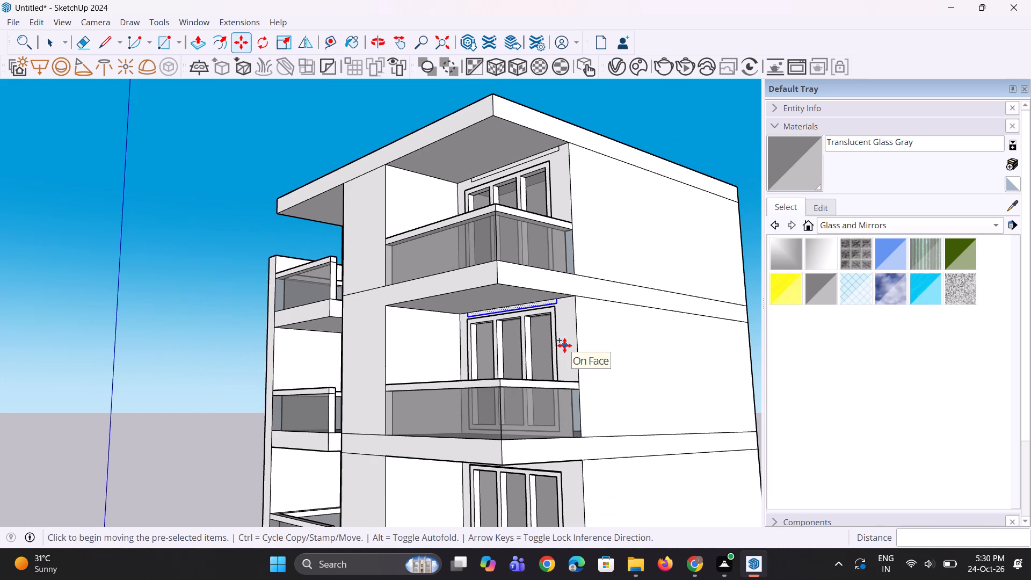
click(557, 307)
scroll(569, 318, down, 6)
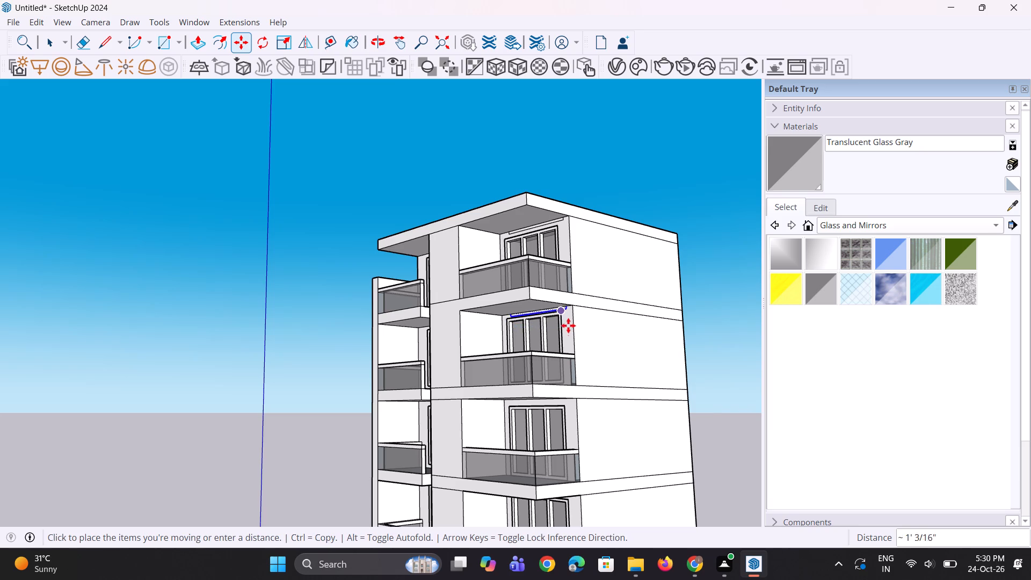
scroll(568, 319, up, 2)
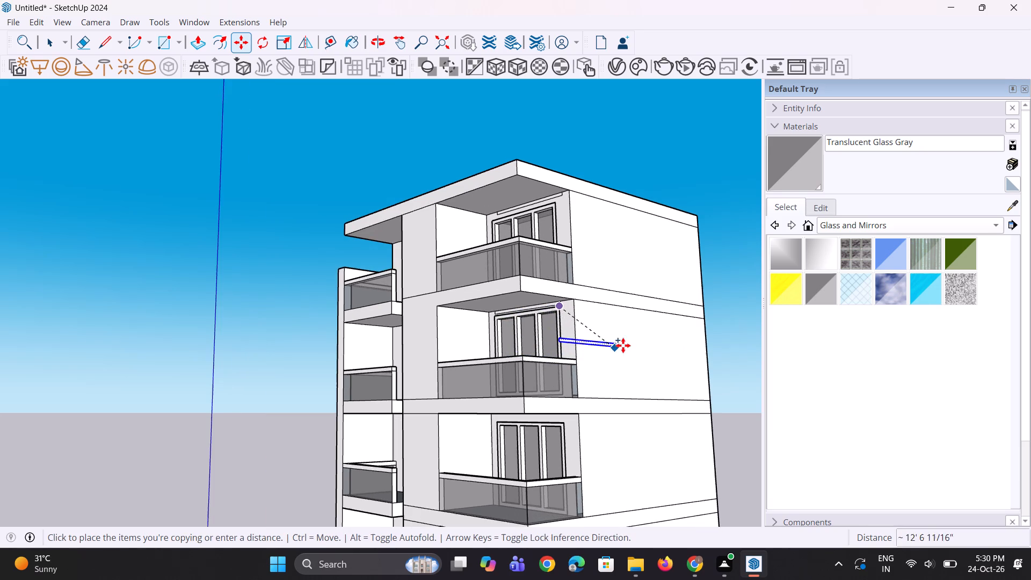
scroll(568, 428, up, 8)
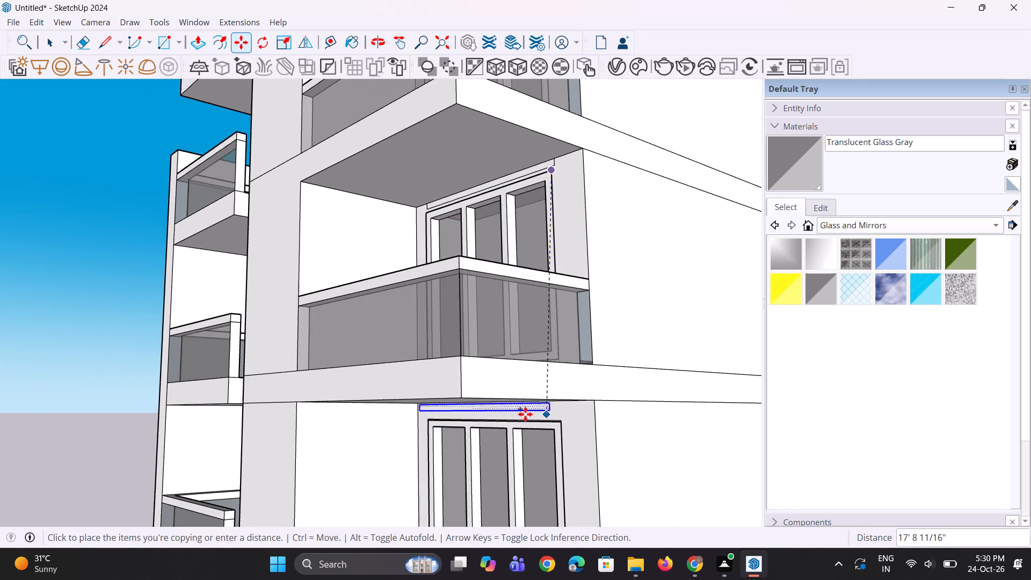
middle_drag(522, 413, 550, 378)
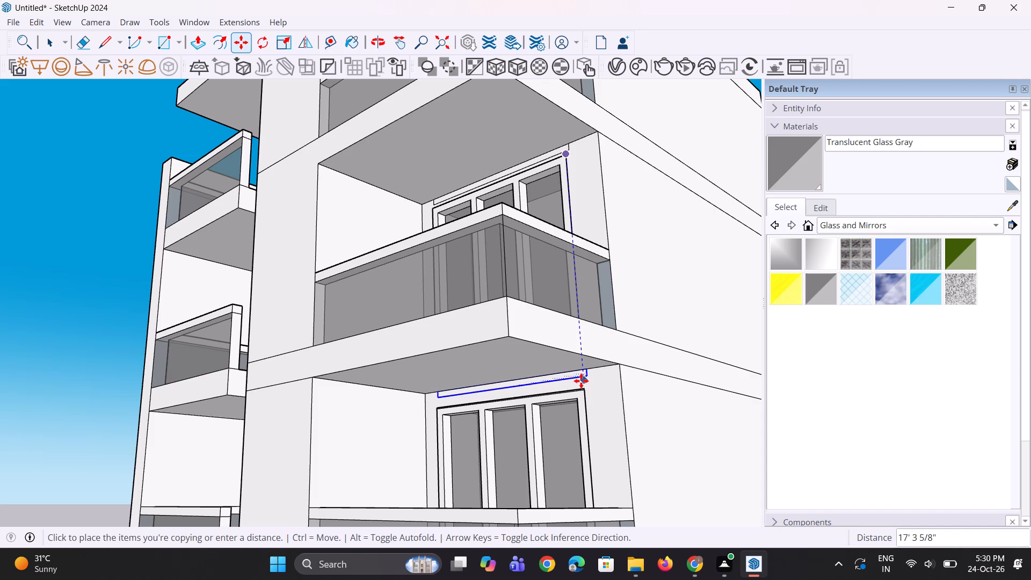
click(581, 381)
Copy the strip face about 17' 5" down from the third floor to above the window on the fourth floor from the top.
scroll(604, 373, down, 5)
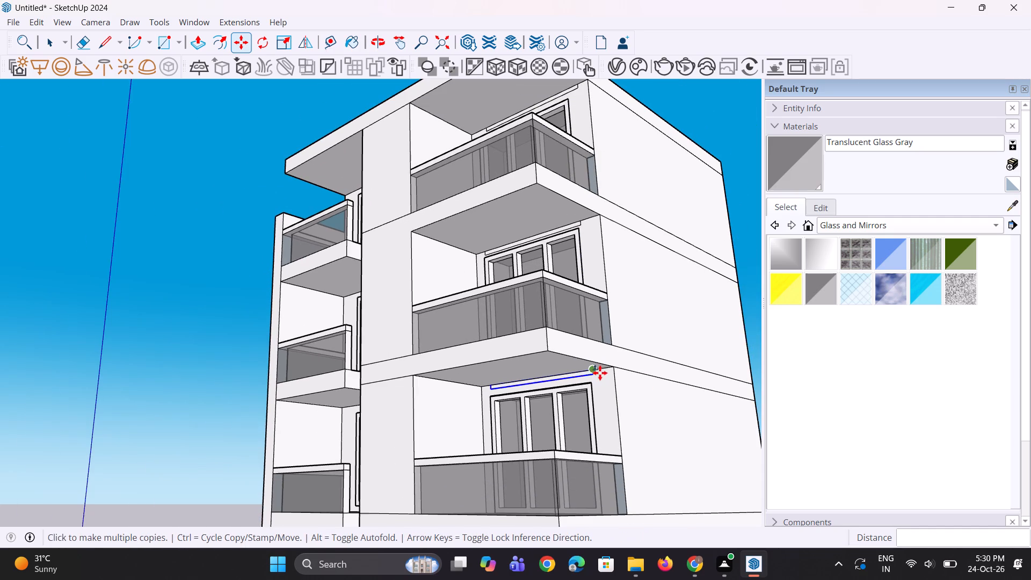
drag(594, 379, 598, 414)
scroll(556, 259, down, 10)
scroll(549, 372, up, 2)
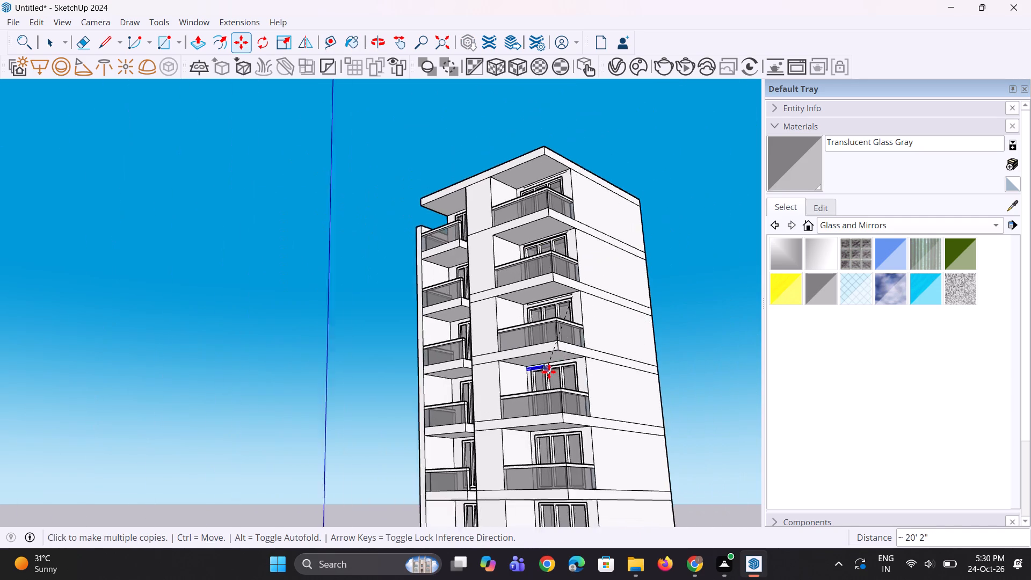
scroll(549, 372, up, 10)
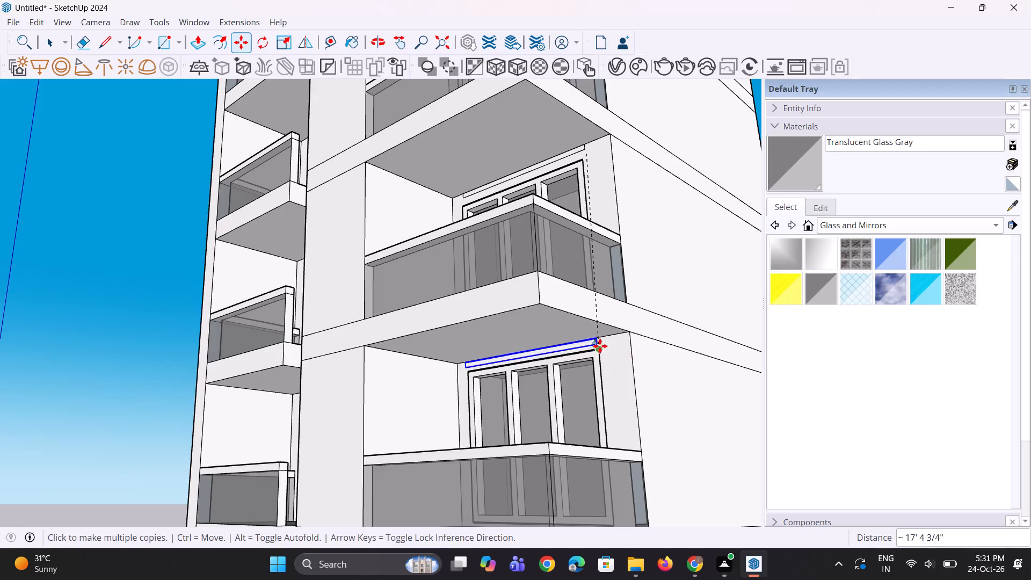
scroll(602, 344, up, 6)
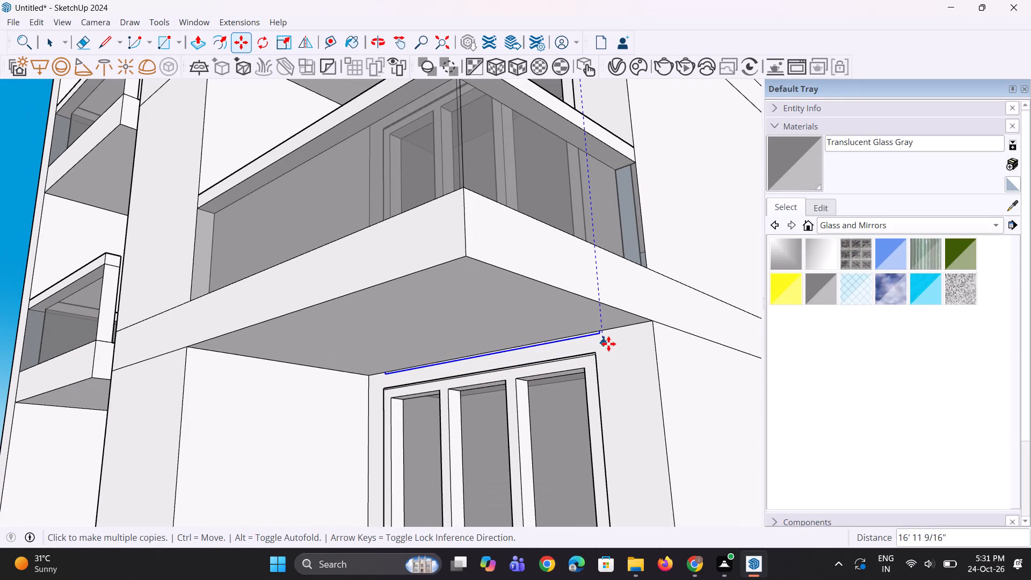
click(606, 352)
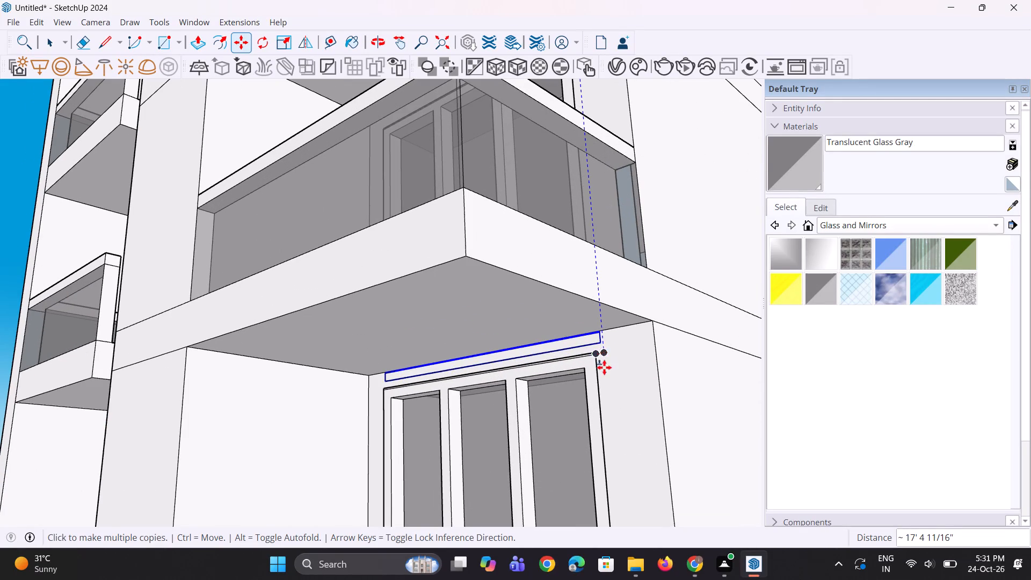
Place another strip copy about 34' 9" below the third-floor source, above the window on the fifth floor from the top.
scroll(614, 366, down, 6)
scroll(558, 287, down, 13)
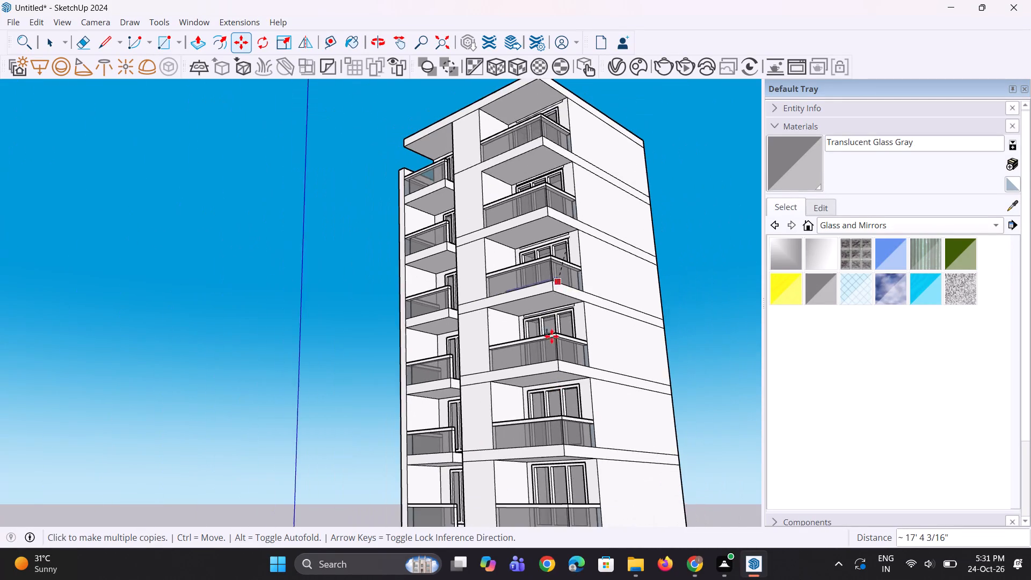
scroll(564, 412, up, 16)
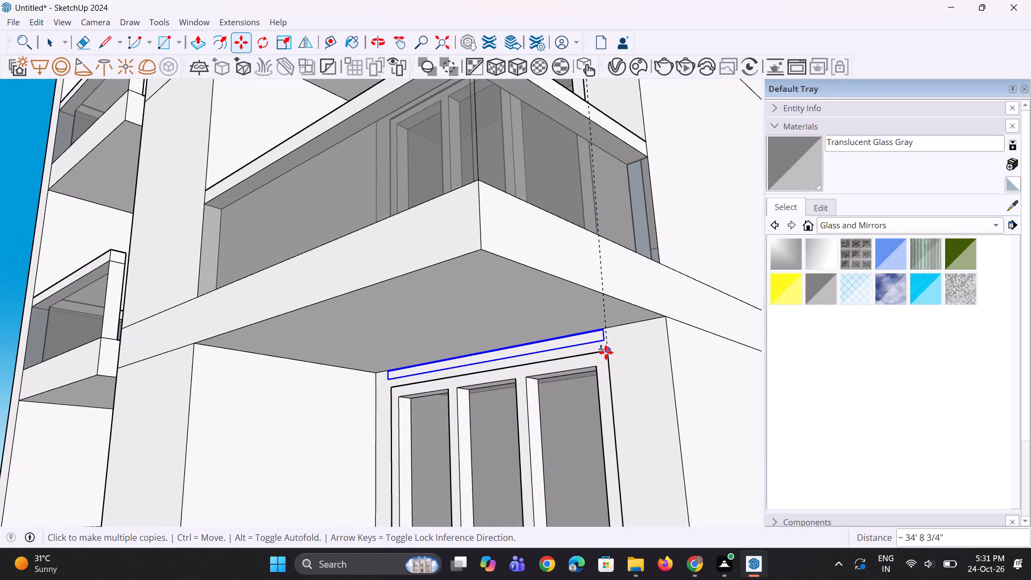
scroll(606, 352, up, 3)
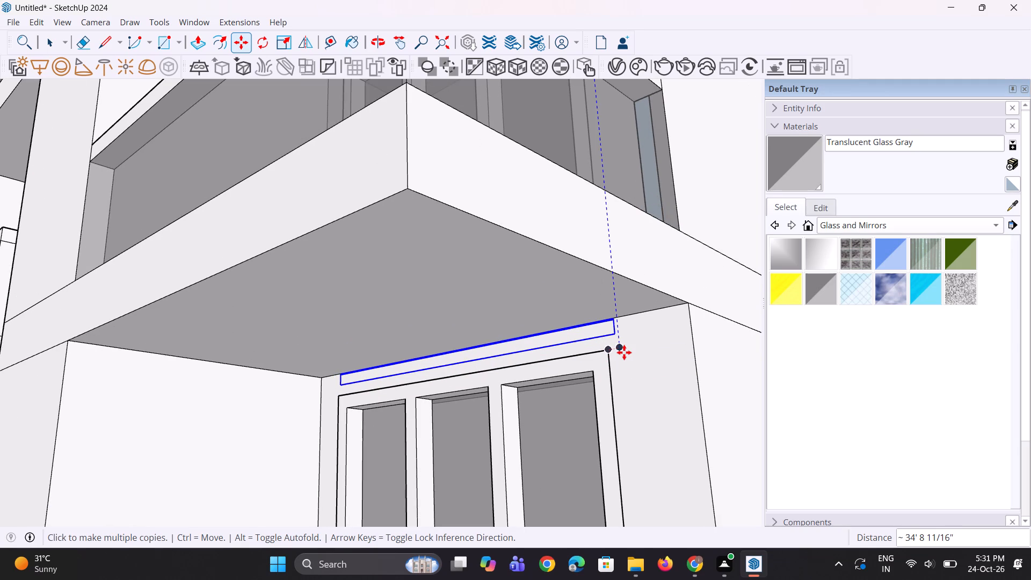
click(625, 352)
Place the last strip copy about 52' below the source, above the lowest balcony floor's window, and finish copying.
scroll(556, 377, down, 17)
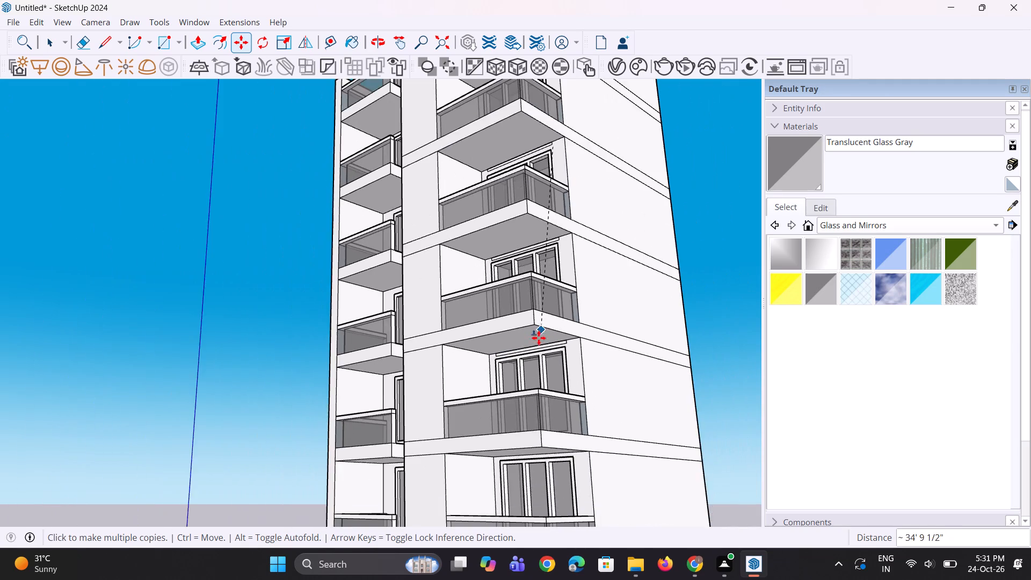
scroll(547, 479, up, 20)
scroll(547, 479, up, 2)
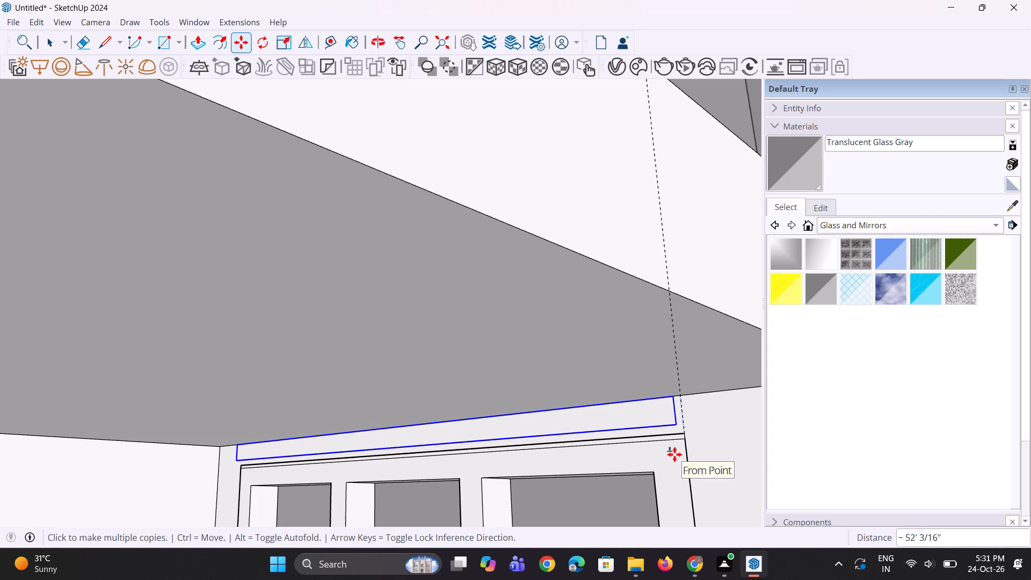
click(708, 452)
scroll(603, 360, down, 15)
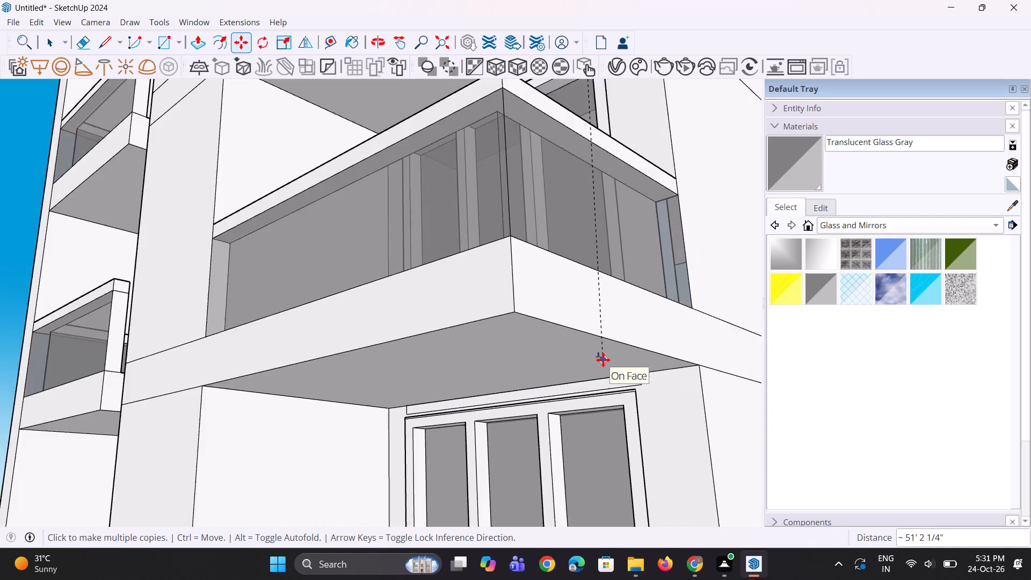
scroll(603, 360, down, 20)
scroll(603, 360, down, 1)
middle_drag(570, 385, 546, 466)
key(space)
key(space)
Push/Pull the lowest floor's strip face outward about 12' to the front face of the balcony slab above it.
scroll(548, 422, up, 2)
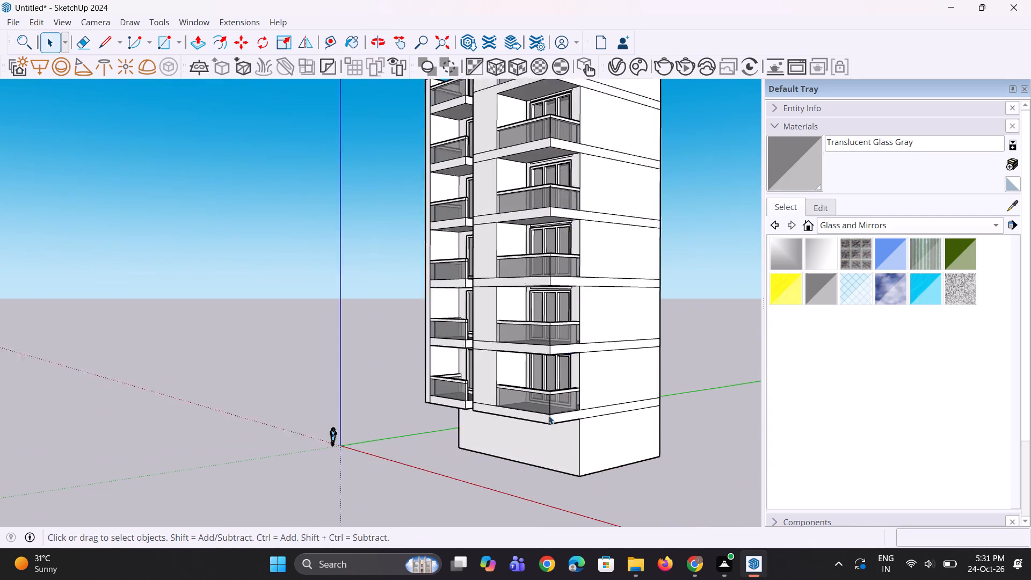
scroll(548, 415, up, 5)
middle_drag(545, 408, 562, 343)
key(p)
scroll(563, 343, up, 7)
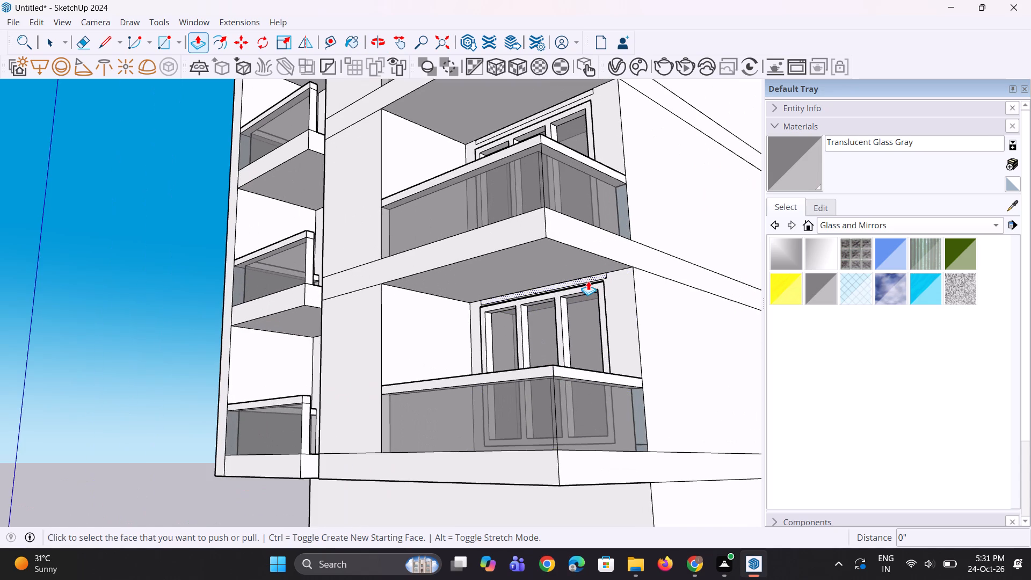
click(588, 278)
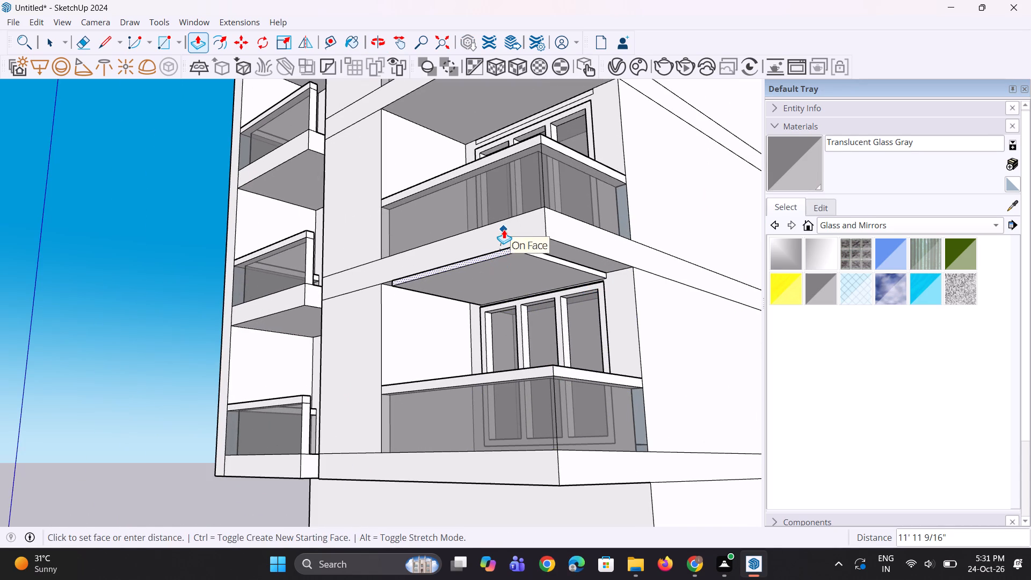
click(504, 229)
Extend the lowest soffit panel's outer end sideways about 2' 6" to the slab's side face, plus a second pull of about 1' 3".
scroll(527, 256, up, 2)
click(539, 250)
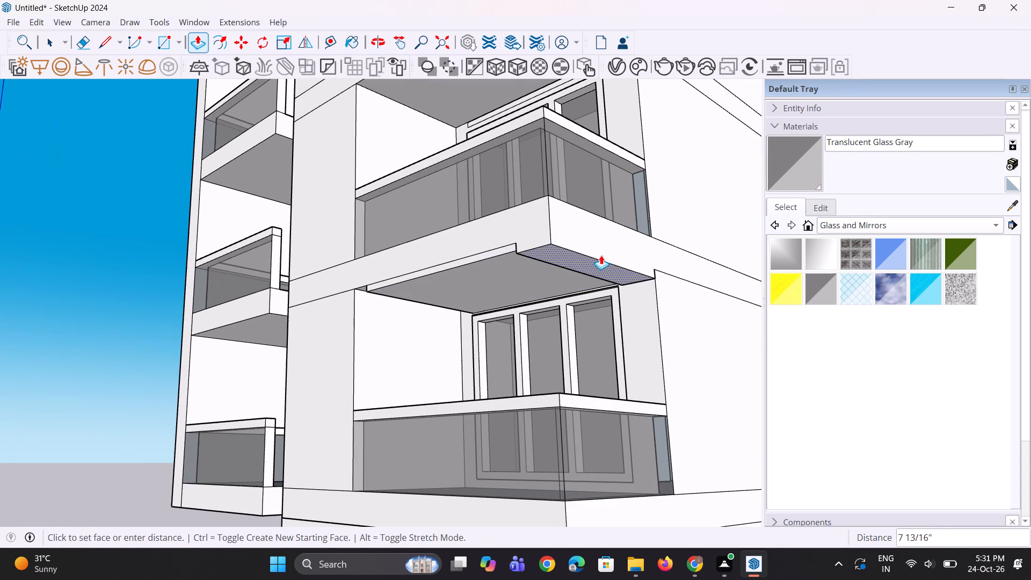
key(Escape)
scroll(601, 255, up, 3)
click(547, 265)
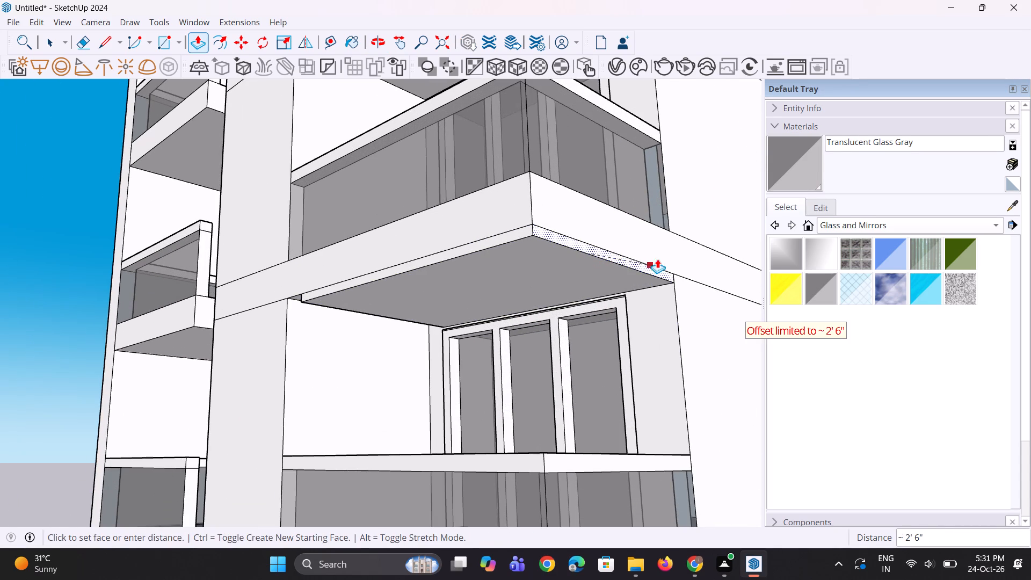
click(641, 264)
click(637, 264)
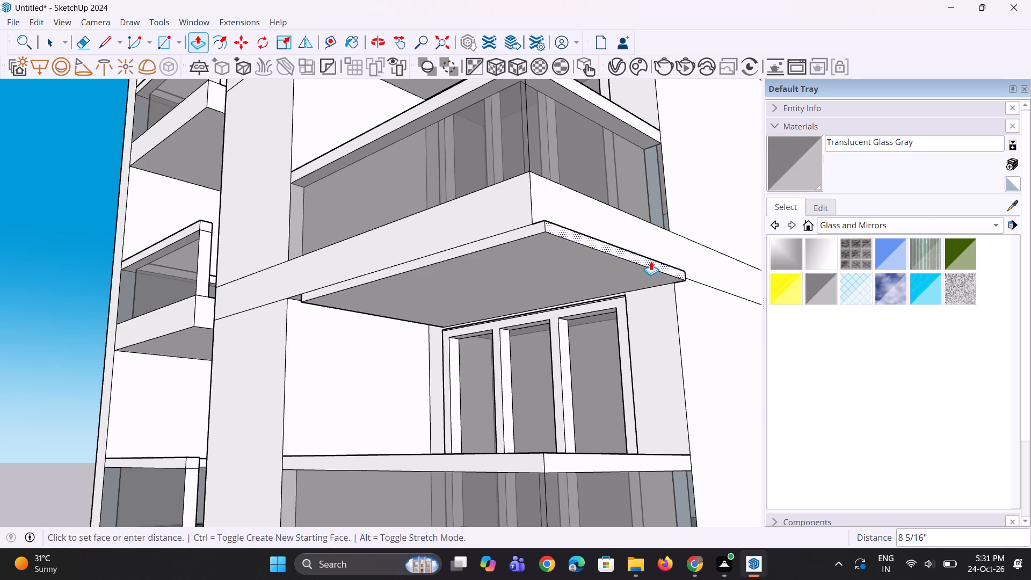
click(660, 258)
Extend the lowest soffit panel's inner end about 1' 5 9/16" to meet the central pier.
middle_drag(435, 328, 658, 325)
scroll(494, 324, up, 3)
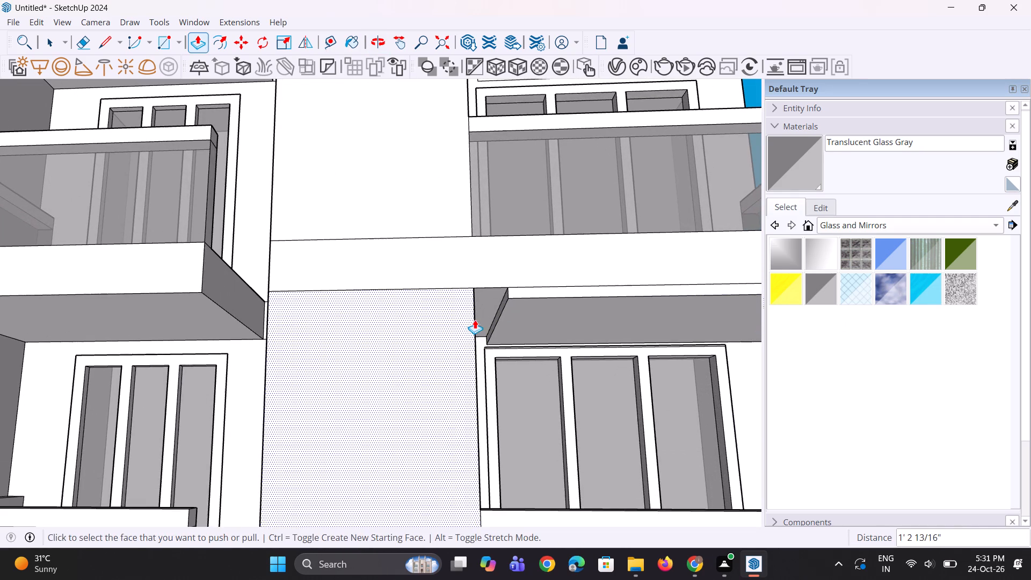
scroll(471, 356, down, 4)
scroll(478, 352, up, 6)
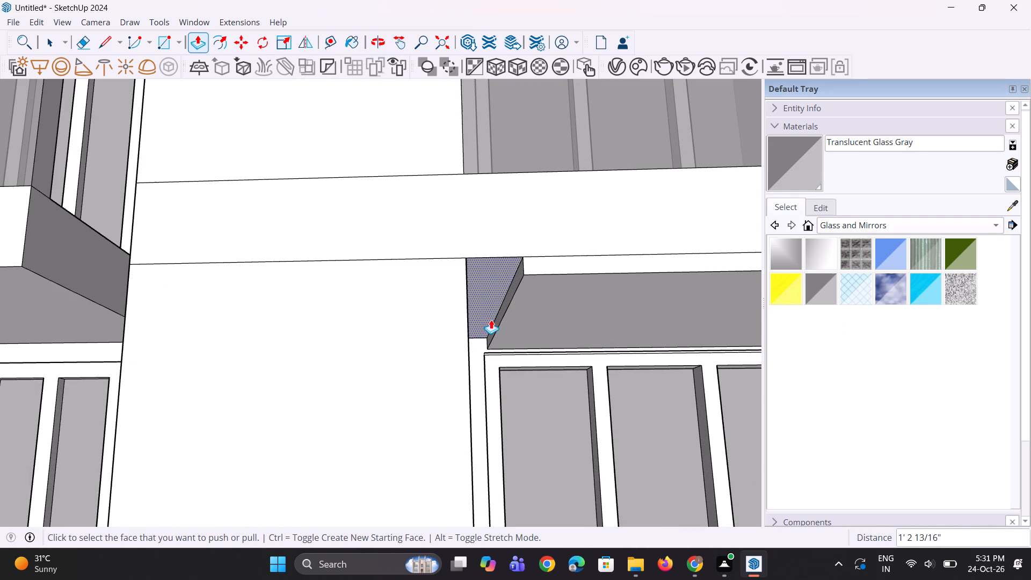
click(501, 320)
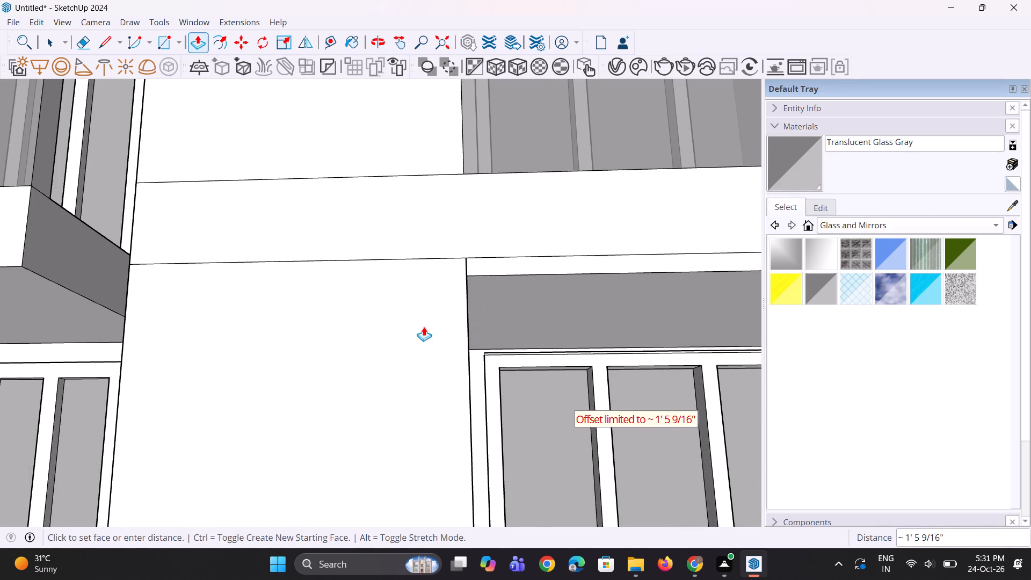
click(422, 326)
scroll(459, 294, up, 2)
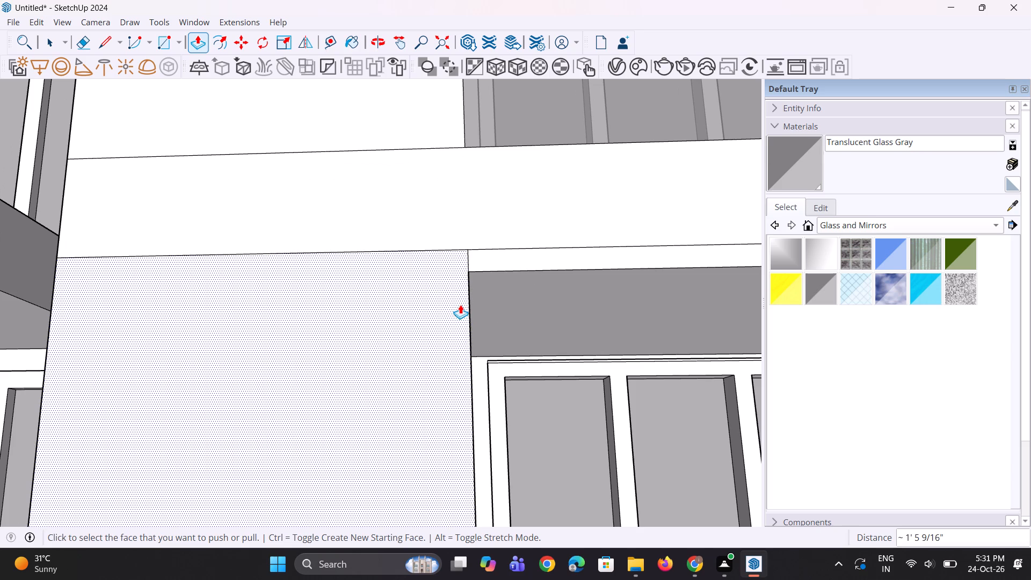
Undo the last extension of the lowest soffit panel's inner end and extend it again toward the central pier.
key(ctrl+z)
middle_drag(496, 349, 496, 413)
scroll(536, 394, up, 1)
middle_drag(536, 394, 536, 360)
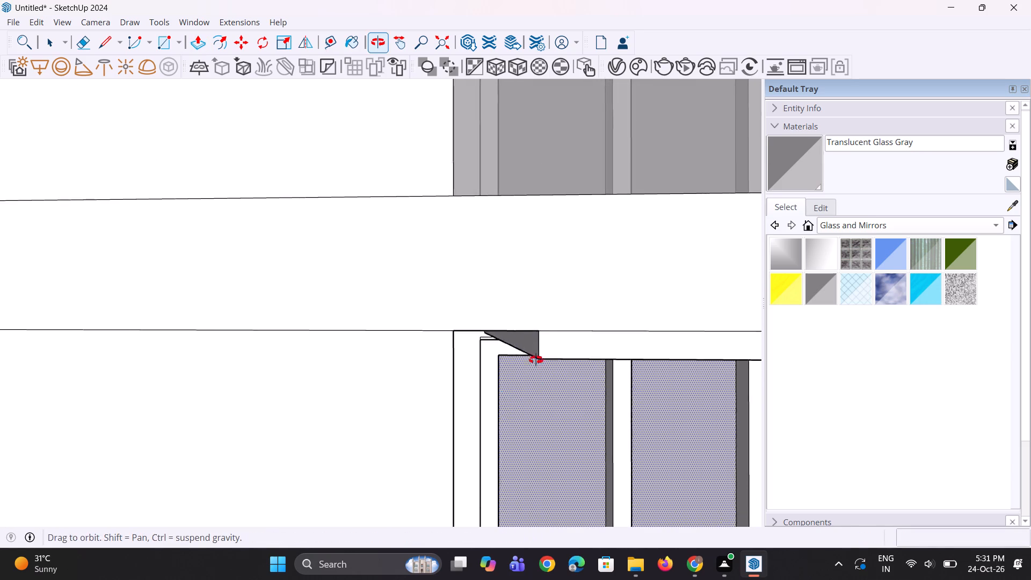
middle_drag(536, 360, 536, 330)
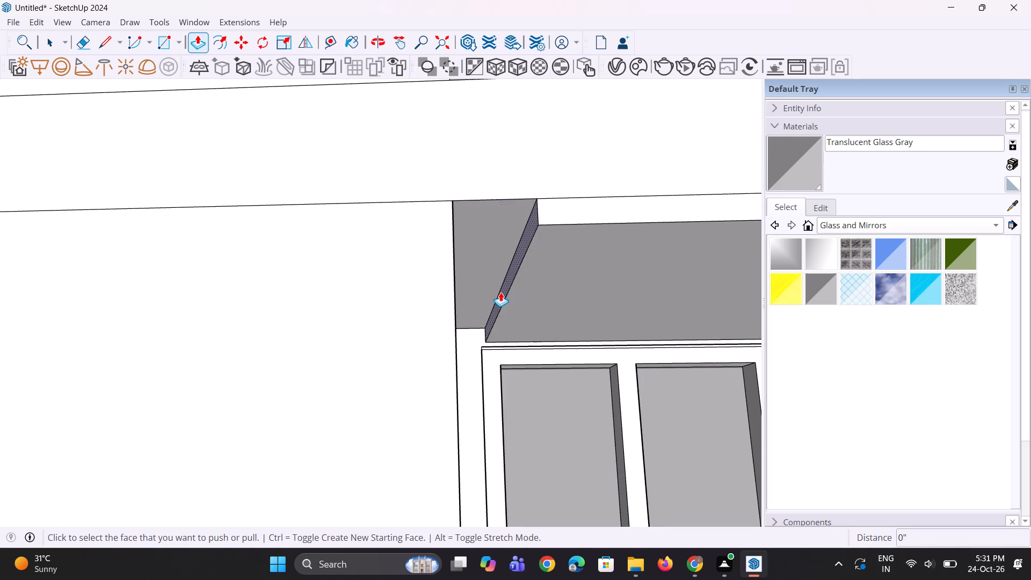
click(503, 296)
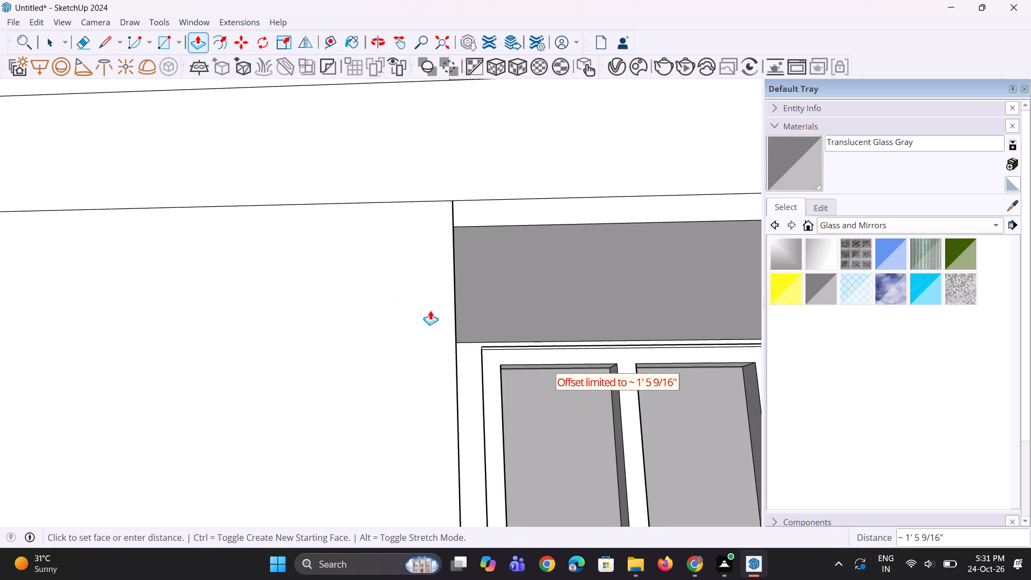
click(478, 309)
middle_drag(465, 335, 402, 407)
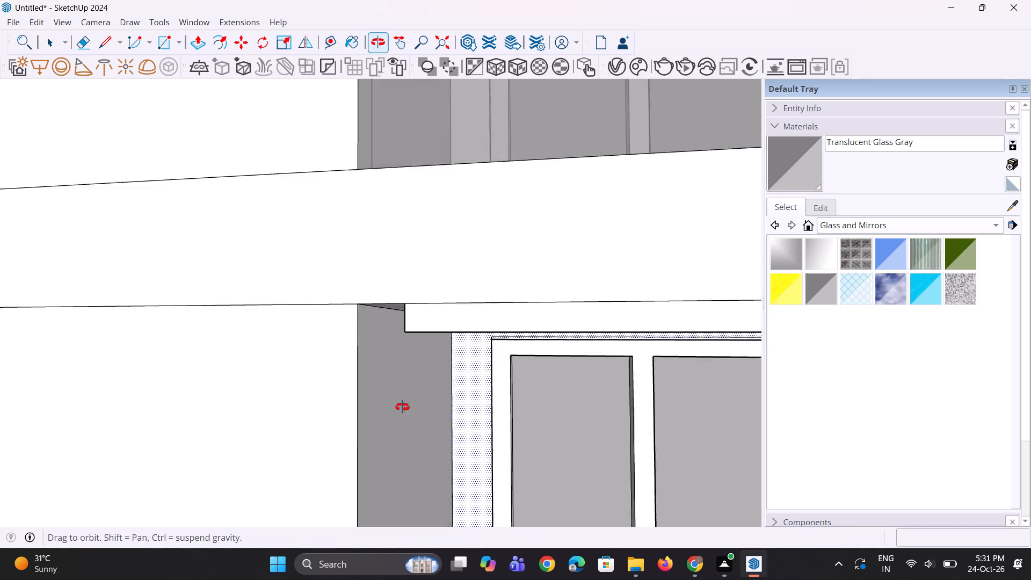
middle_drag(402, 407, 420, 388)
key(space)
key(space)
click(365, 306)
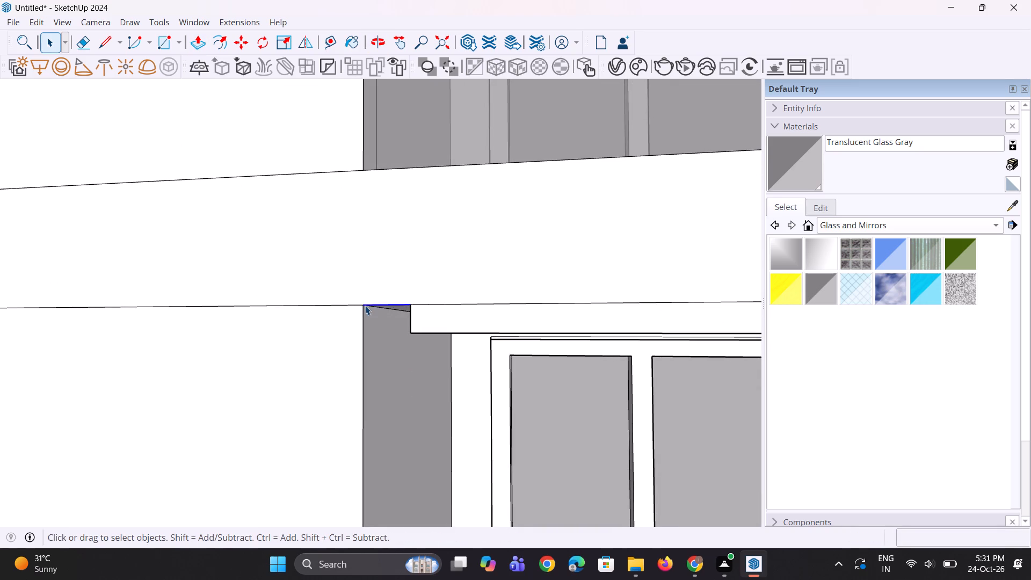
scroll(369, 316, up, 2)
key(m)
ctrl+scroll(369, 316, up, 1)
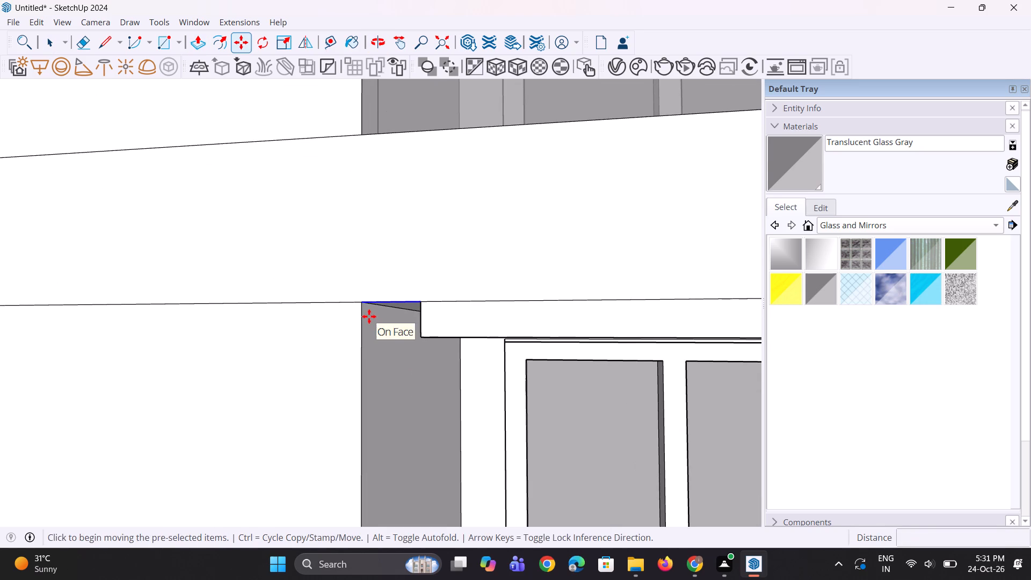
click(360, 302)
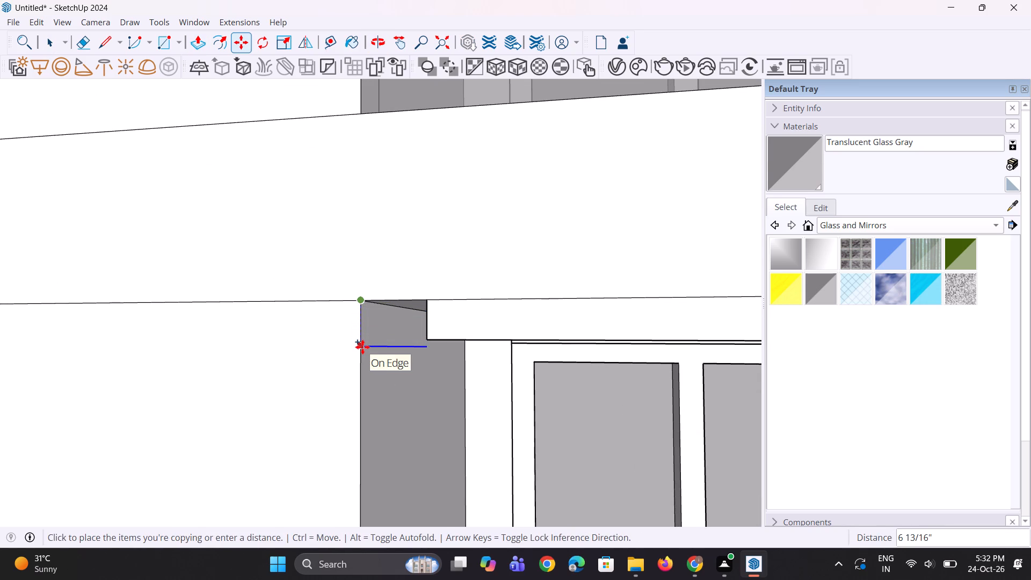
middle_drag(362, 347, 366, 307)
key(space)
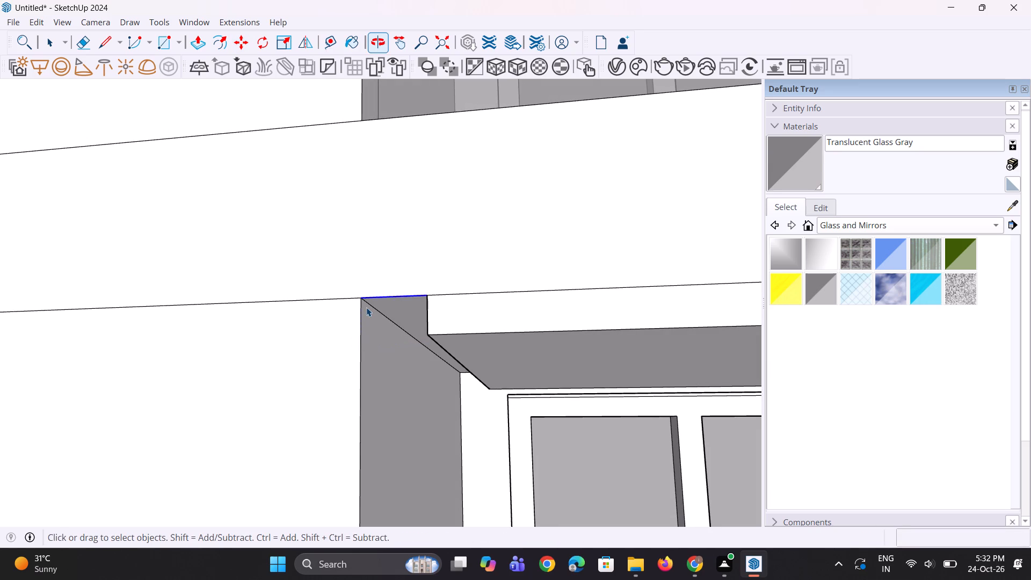
Copy the top edge of the central pier's side face a short distance down, marking a narrow strip under the slab.
scroll(366, 307, up, 4)
click(411, 335)
scroll(411, 335, up, 2)
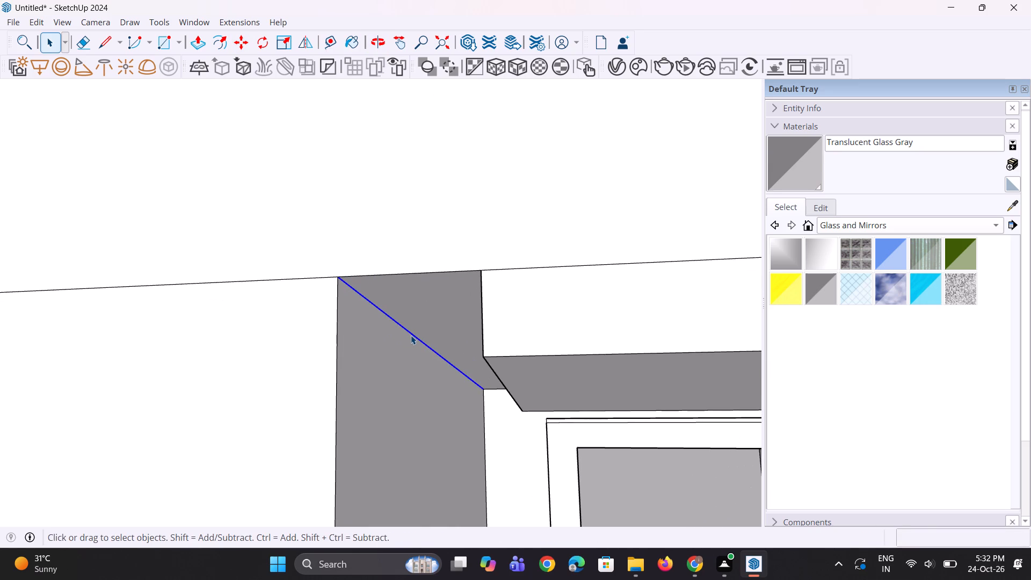
key(m)
ctrl+scroll(394, 334, up, 2)
click(321, 261)
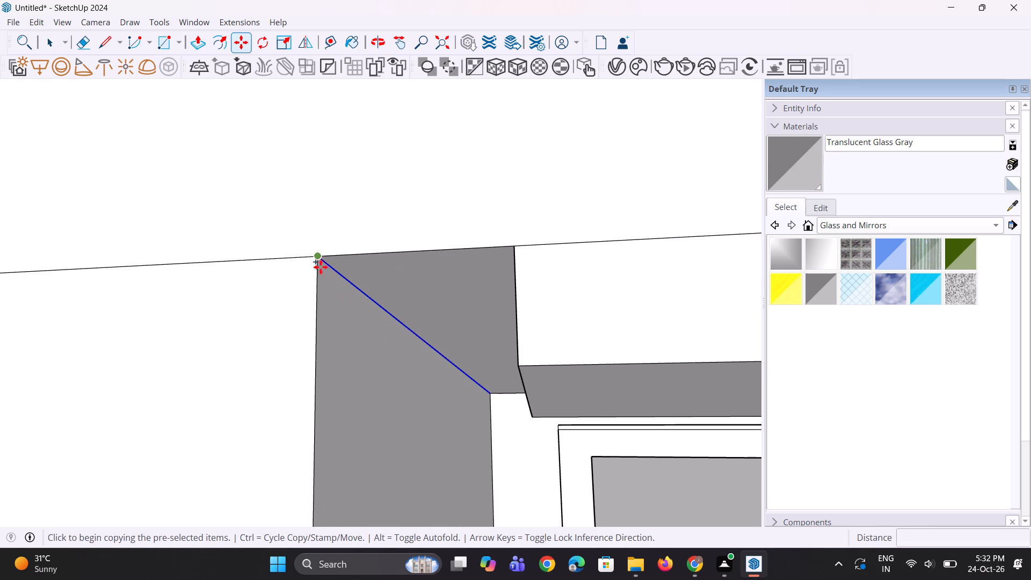
click(319, 338)
Push/Pull the narrow strip on the pier's side face into the pier to cut a notch beneath the slab.
key(p)
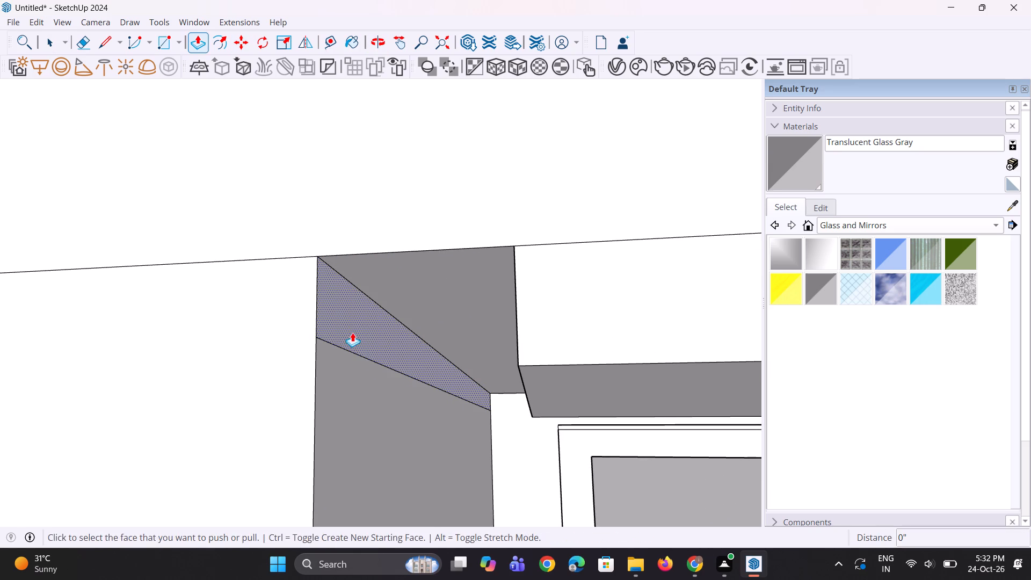
click(355, 328)
click(197, 321)
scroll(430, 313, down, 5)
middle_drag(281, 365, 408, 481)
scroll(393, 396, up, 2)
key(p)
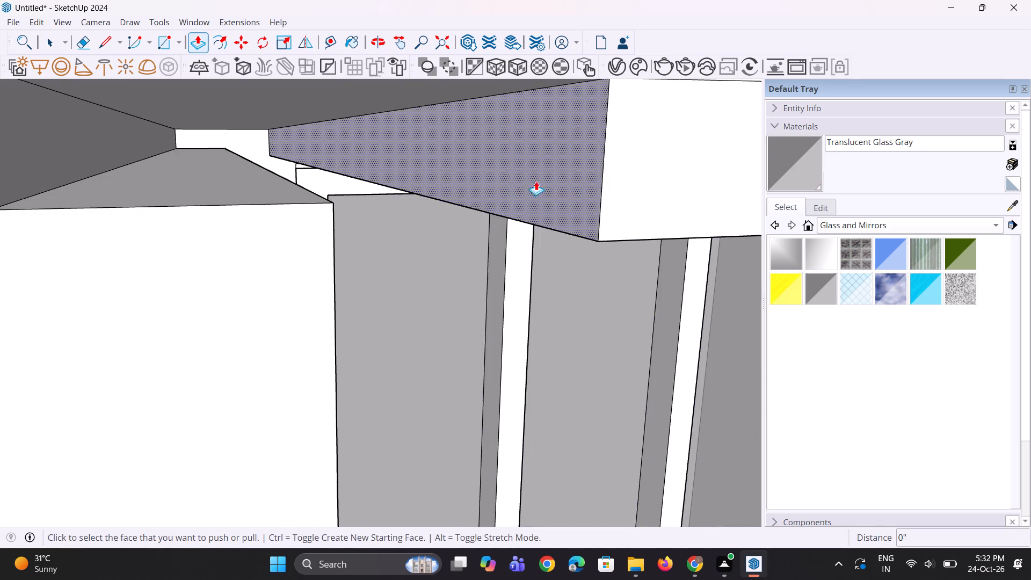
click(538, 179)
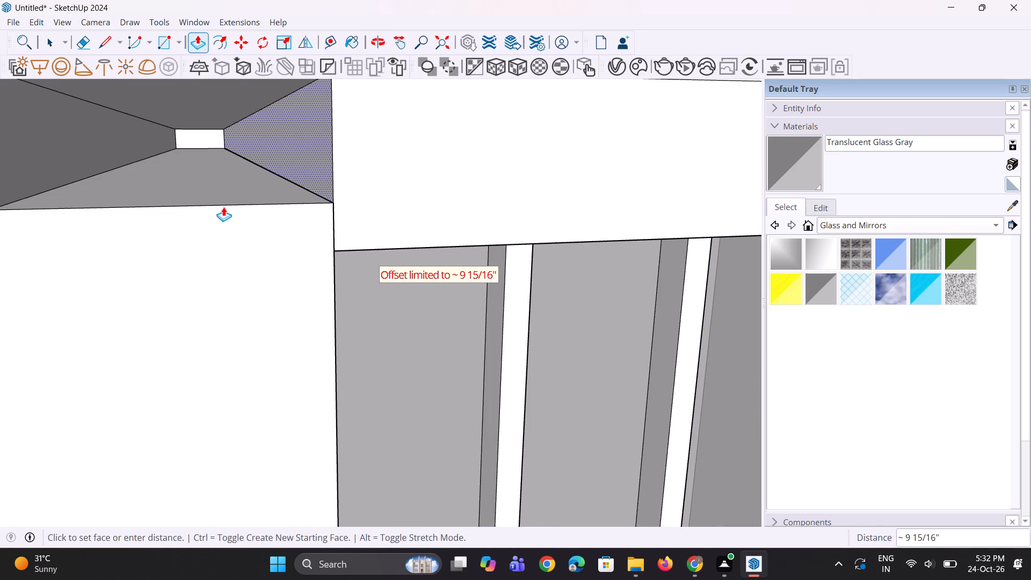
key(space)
Push/Pull the pier notch's bottom face downward to make the notch taller.
click(228, 207)
key(p)
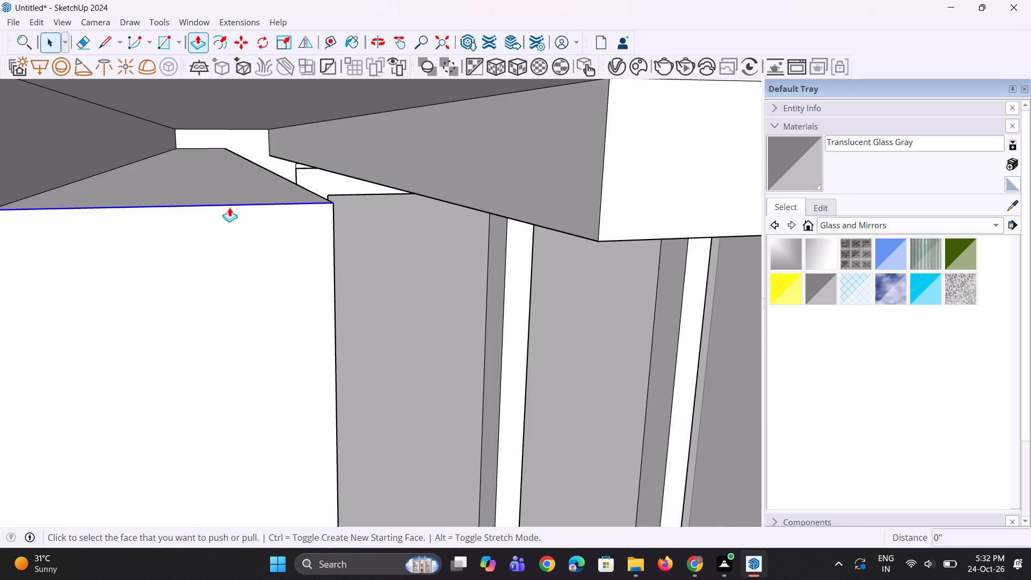
click(226, 194)
click(229, 282)
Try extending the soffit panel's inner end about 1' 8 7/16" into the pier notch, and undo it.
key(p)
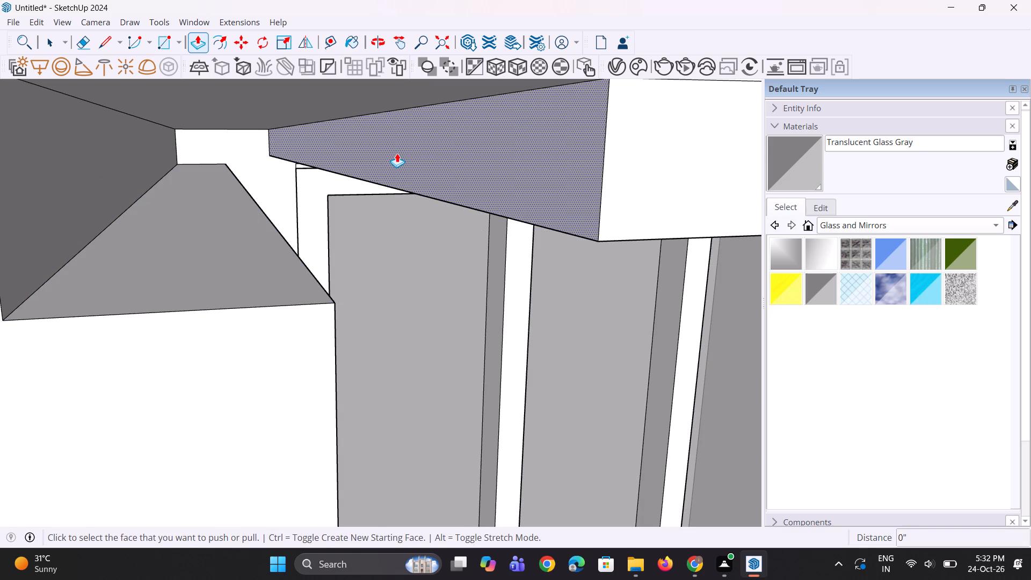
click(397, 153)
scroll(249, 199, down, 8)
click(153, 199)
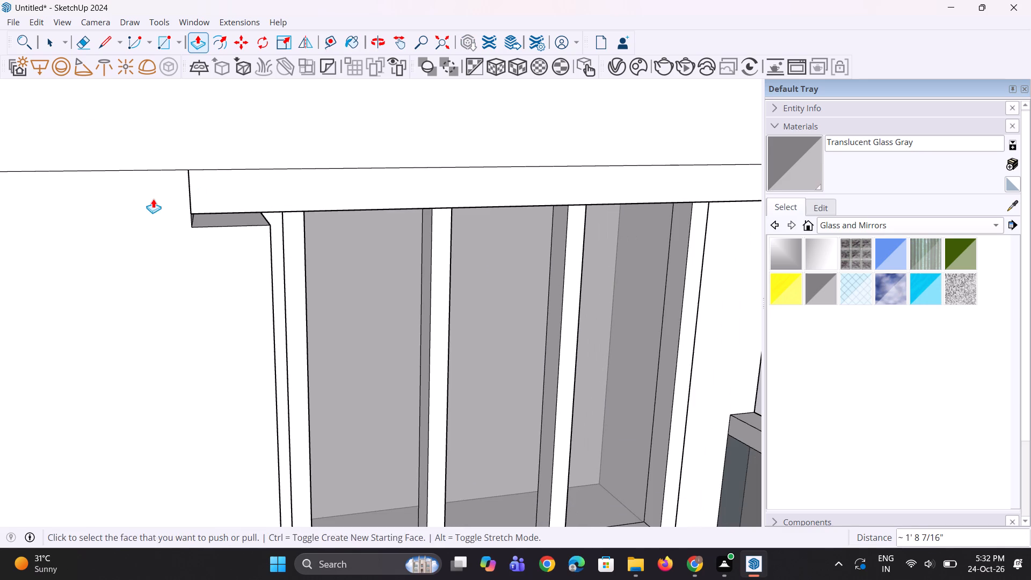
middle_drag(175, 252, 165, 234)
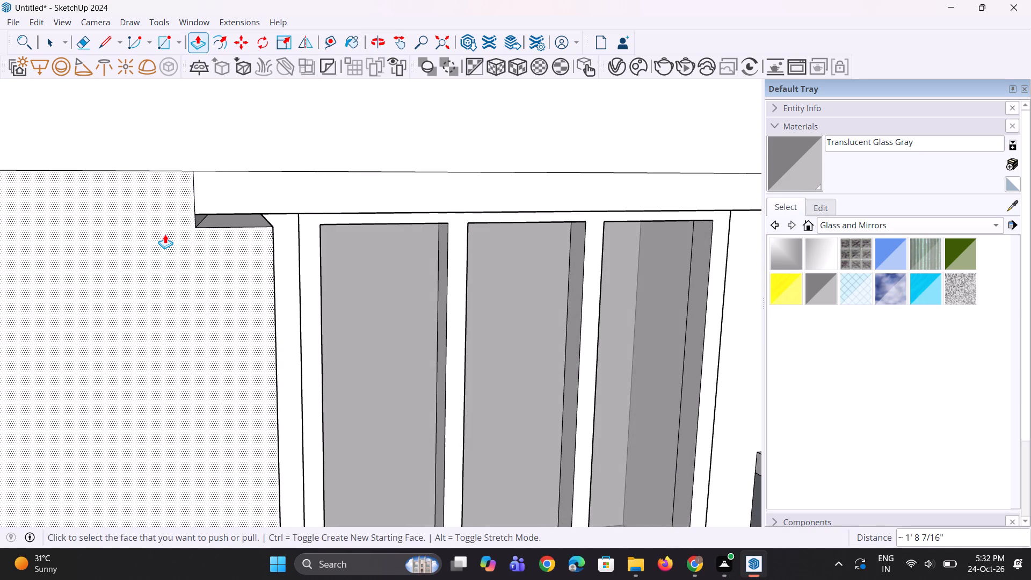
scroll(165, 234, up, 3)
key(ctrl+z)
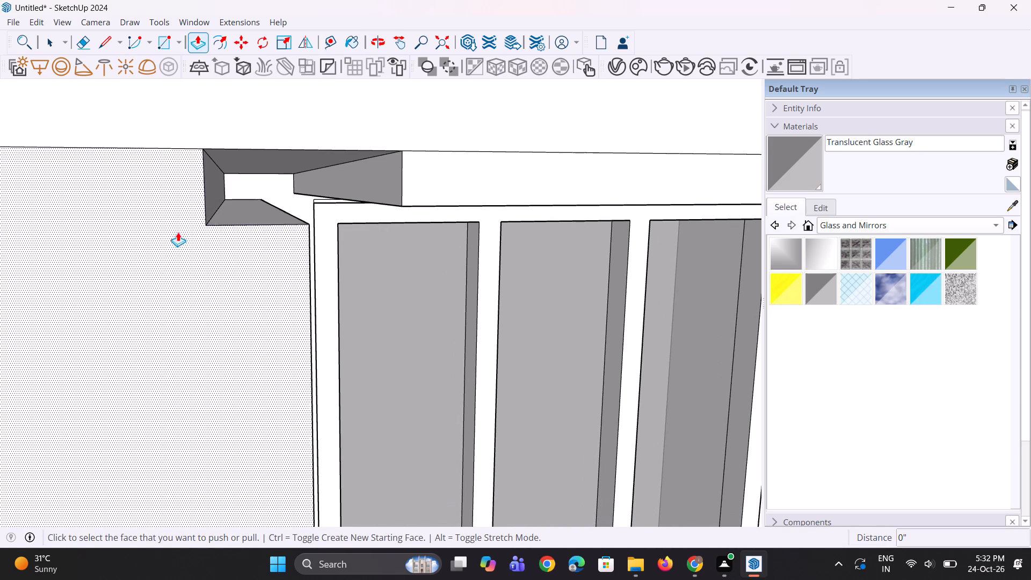
Push/Pull the pier notch's inner end face about 1' 5 5/8" deeper into the pier.
click(215, 205)
click(91, 219)
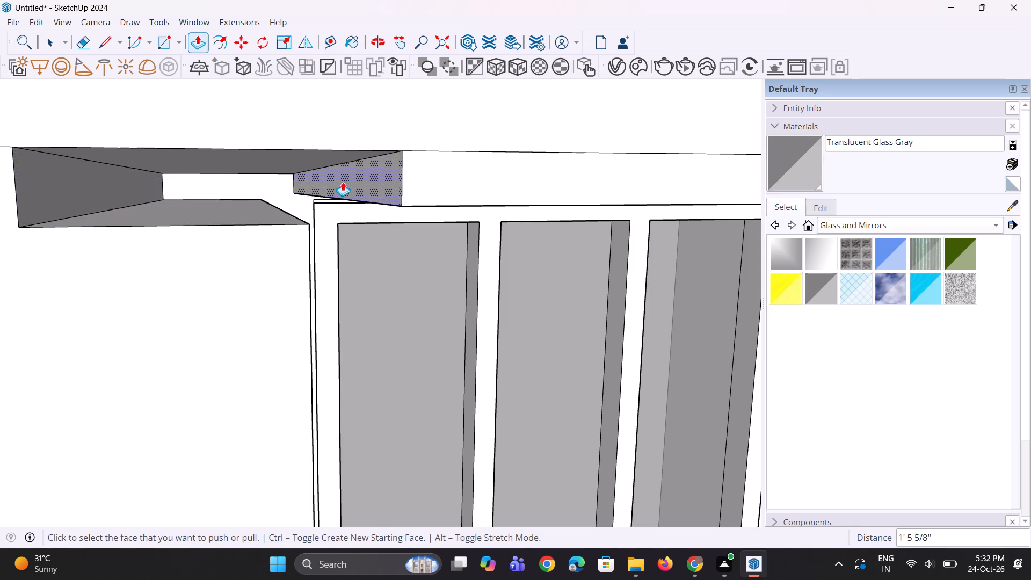
Extend the lowest soffit panel's inner end about 3' 2 1/16" to the far end of the pier notch.
click(343, 182)
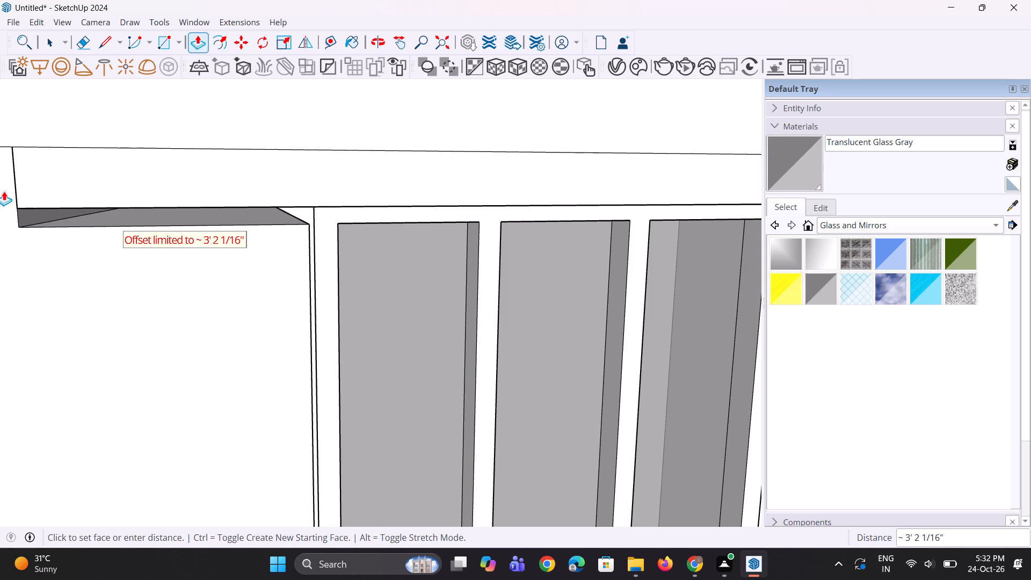
click(4, 191)
Push/Pull the lowest soffit panel's front face outward about 1' 3 13/16" beyond the balcony slab.
scroll(67, 262, down, 5)
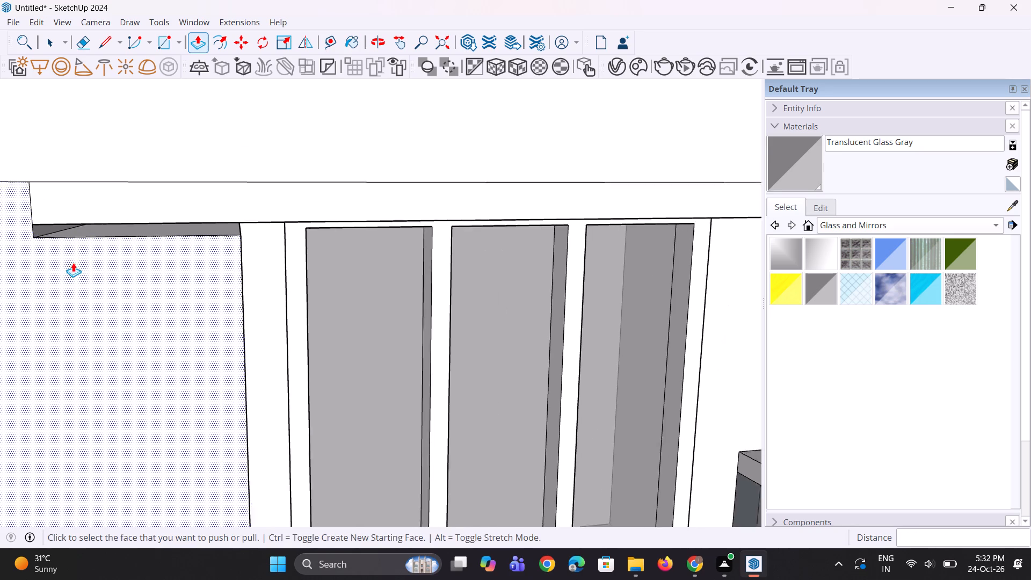
scroll(73, 263, down, 1)
middle_drag(74, 263, 146, 264)
scroll(146, 248, up, 1)
click(220, 205)
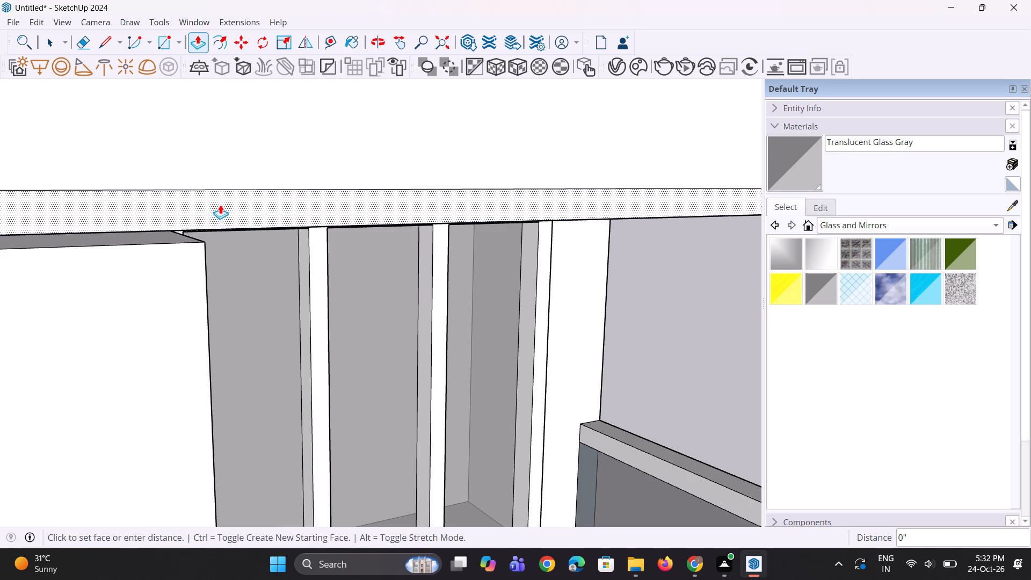
click(366, 215)
scroll(367, 226, down, 12)
scroll(316, 299, up, 1)
middle_drag(315, 310, 313, 345)
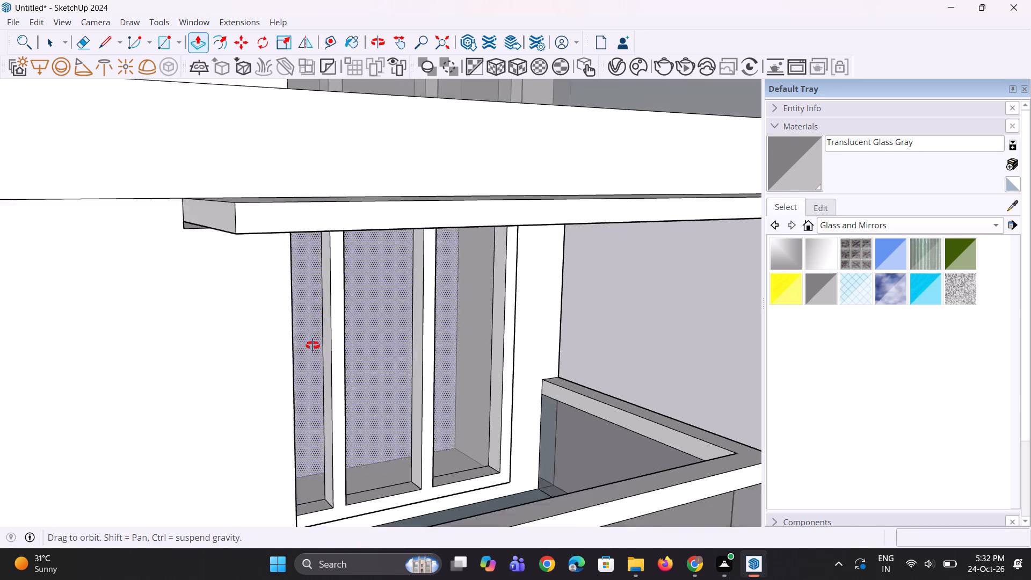
middle_drag(313, 345, 337, 334)
click(346, 319)
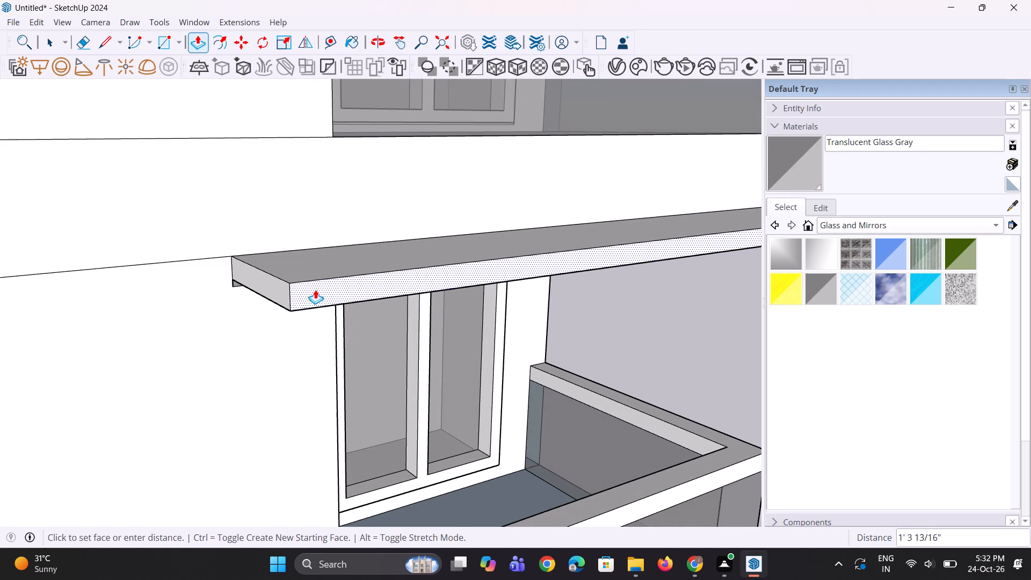
click(315, 289)
Push/Pull the face inside the pier notch by the lowest soffit panel about 5/8".
middle_drag(321, 339, 209, 269)
scroll(222, 275, down, 6)
scroll(226, 281, up, 1)
scroll(226, 281, down, 12)
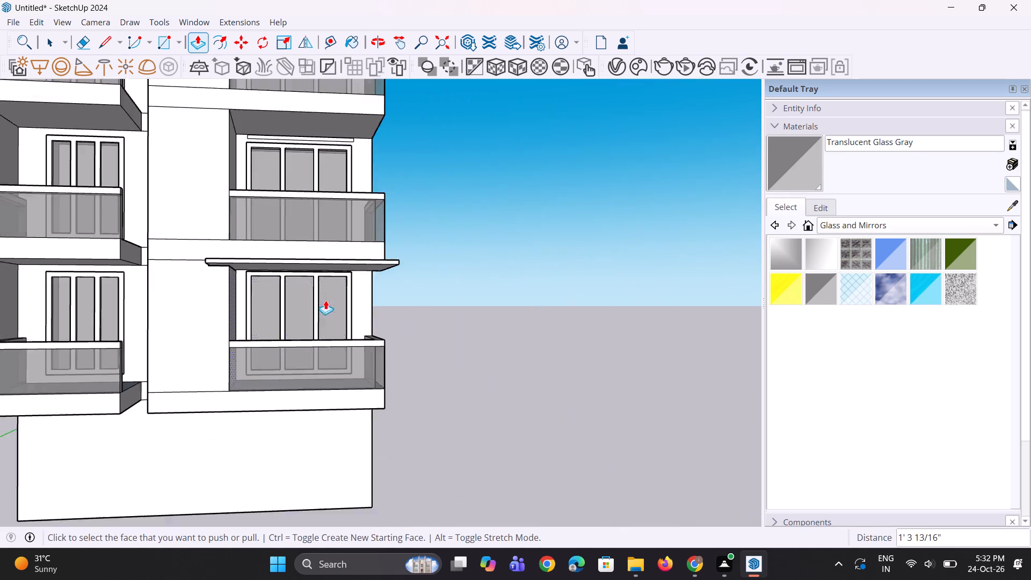
scroll(325, 300, up, 1)
middle_drag(326, 300, 288, 357)
scroll(291, 357, down, 6)
middle_drag(295, 317, 278, 270)
scroll(287, 313, up, 1)
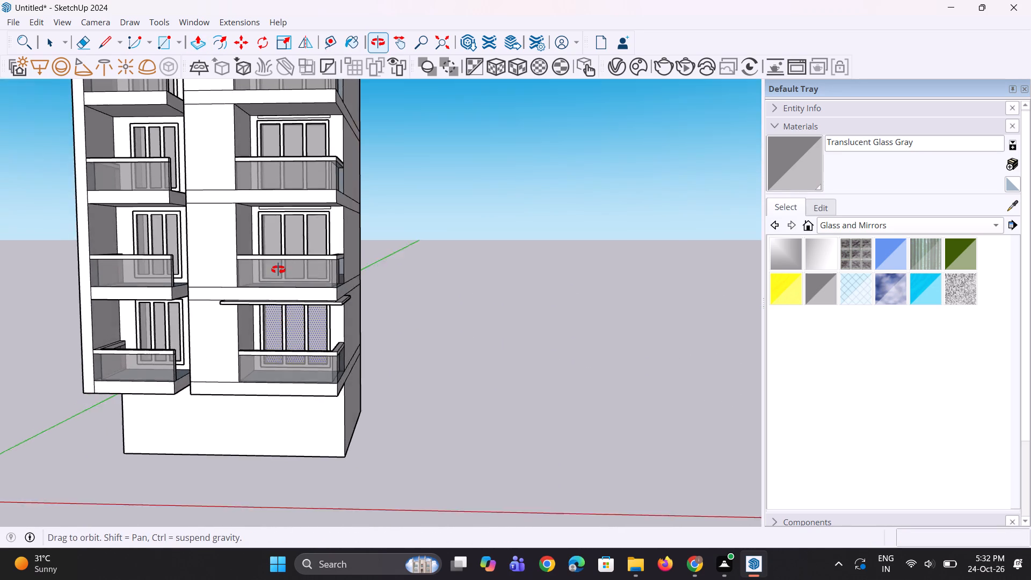
middle_drag(278, 270, 280, 257)
scroll(188, 313, up, 20)
scroll(188, 313, up, 1)
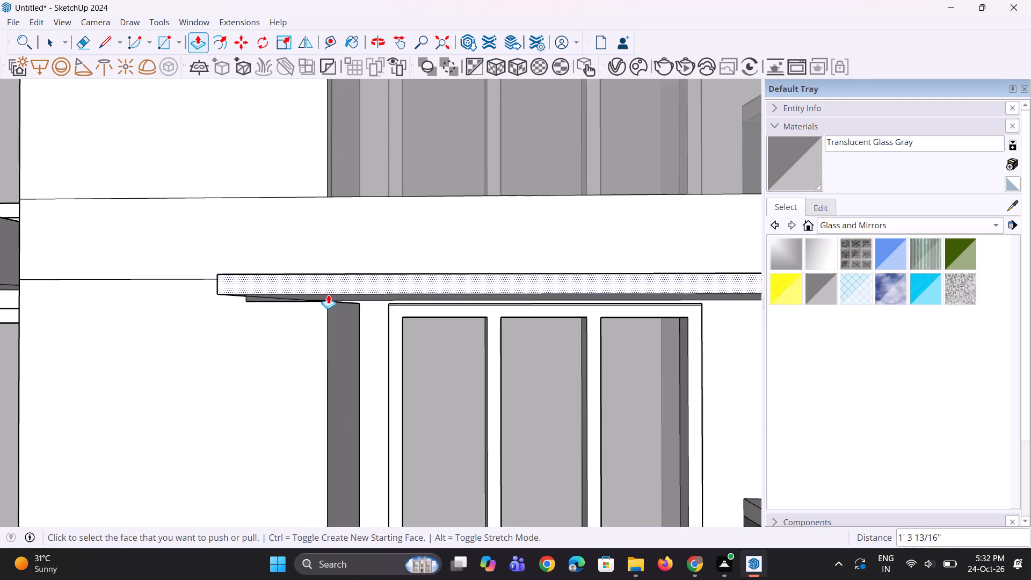
scroll(328, 294, up, 10)
click(296, 407)
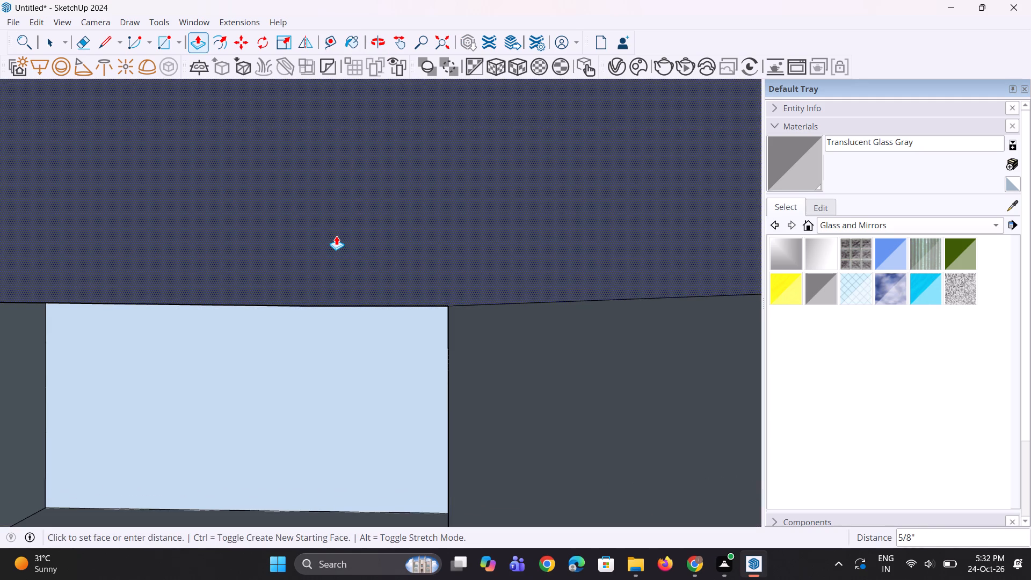
click(336, 236)
Push/Pull the strip face above the next floor's window outward about 14' 11 1/4" to match the lowest panel's front.
scroll(320, 387, down, 20)
scroll(320, 387, down, 1)
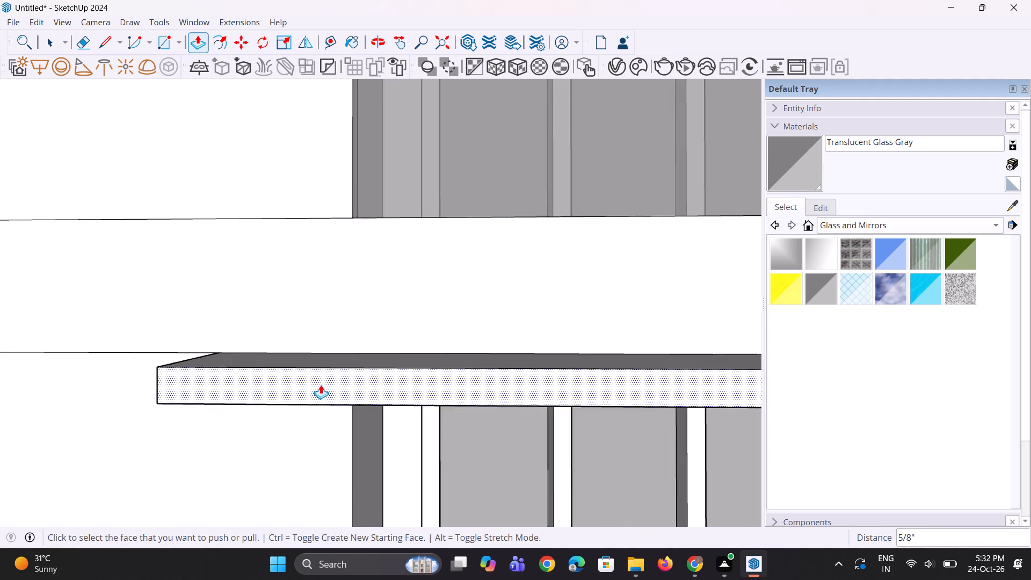
scroll(321, 385, down, 3)
scroll(312, 419, up, 1)
middle_drag(312, 419, 310, 397)
scroll(312, 400, down, 11)
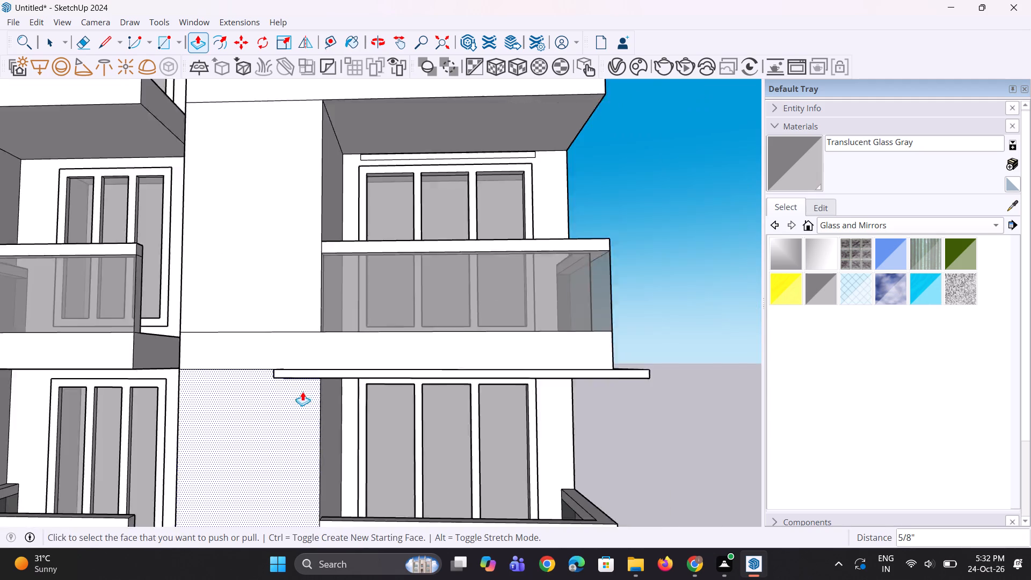
middle_drag(315, 386, 247, 467)
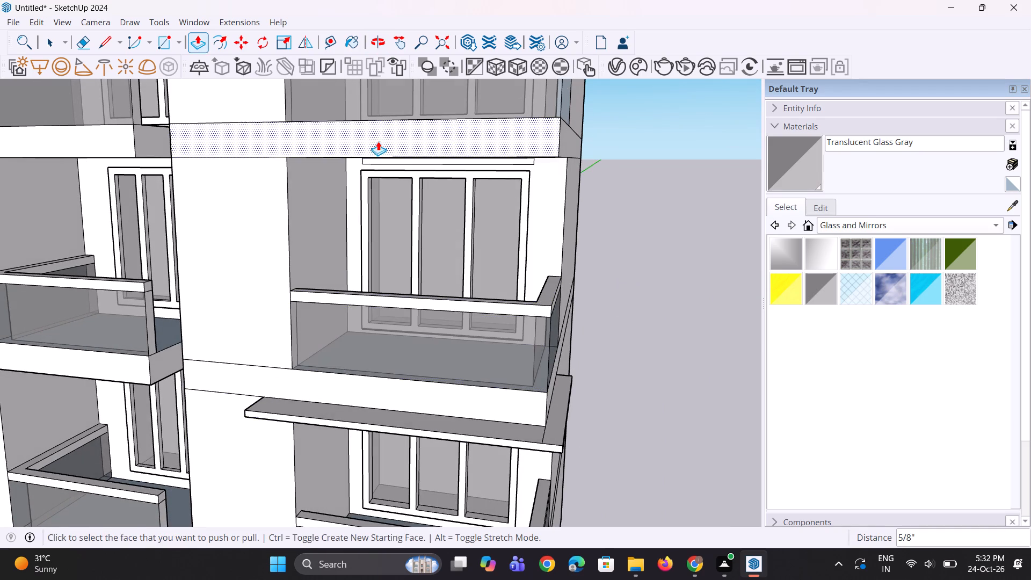
click(393, 163)
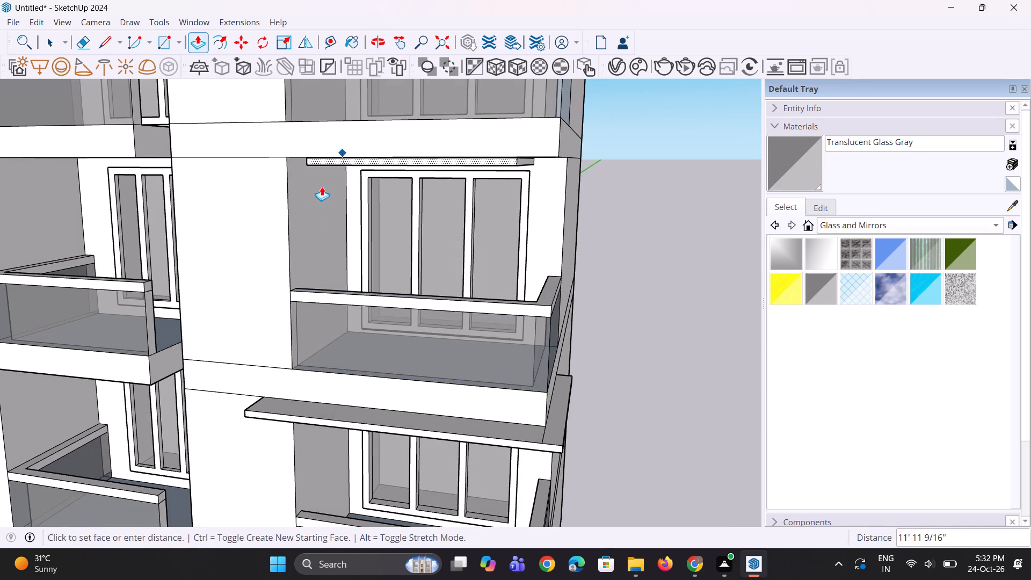
click(328, 419)
Extend the outer end of the second-lowest floor's soffit panel sideways about 2' 6" to the slab's side face.
middle_drag(429, 369, 380, 396)
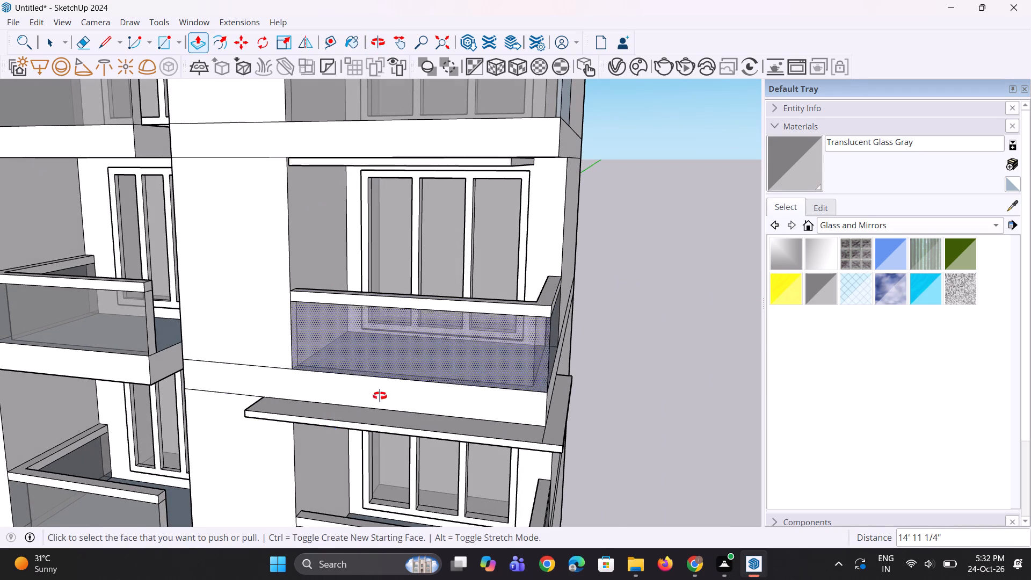
middle_drag(380, 396, 330, 435)
scroll(425, 298, up, 2)
click(405, 229)
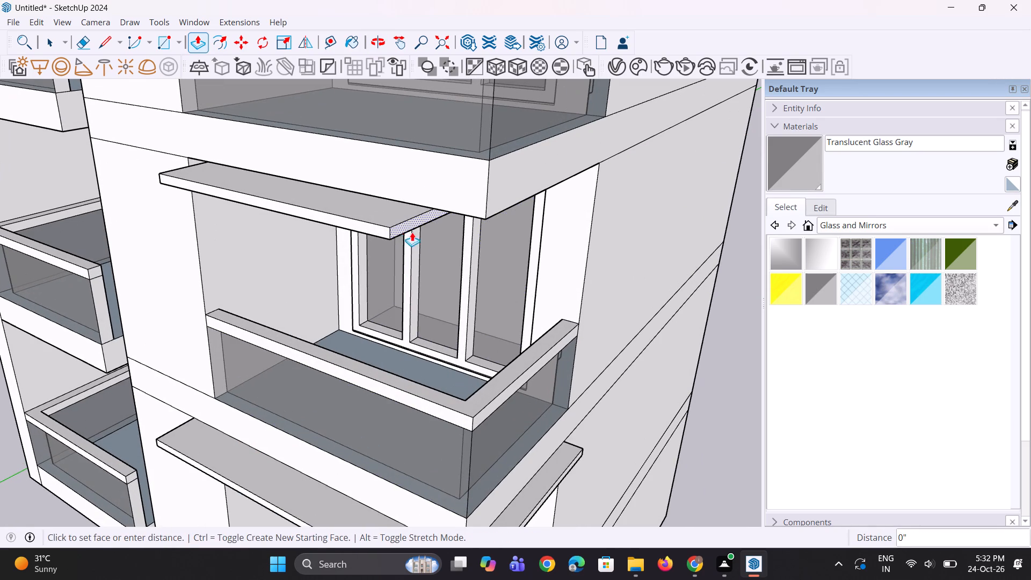
click(547, 498)
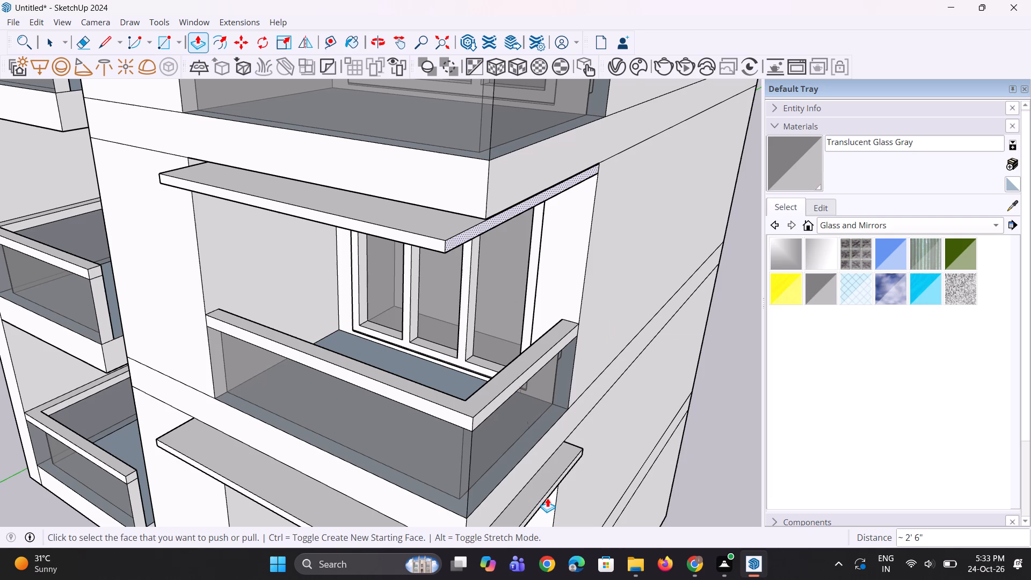
Push/Pull the outer end of the second-lowest floor's soffit panel sideways about 1' 2 13/16" beyond the balcony slab.
click(479, 233)
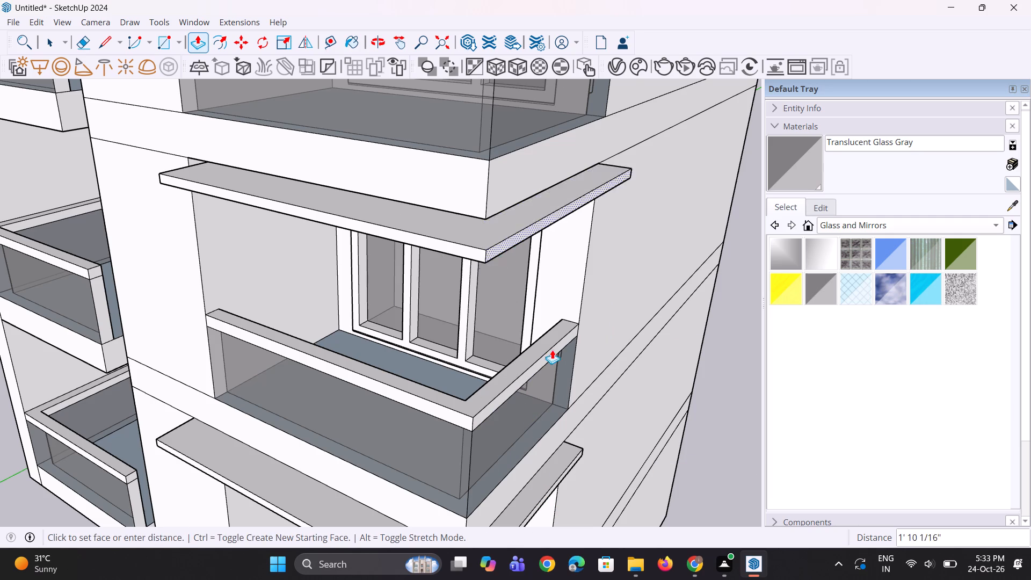
click(551, 491)
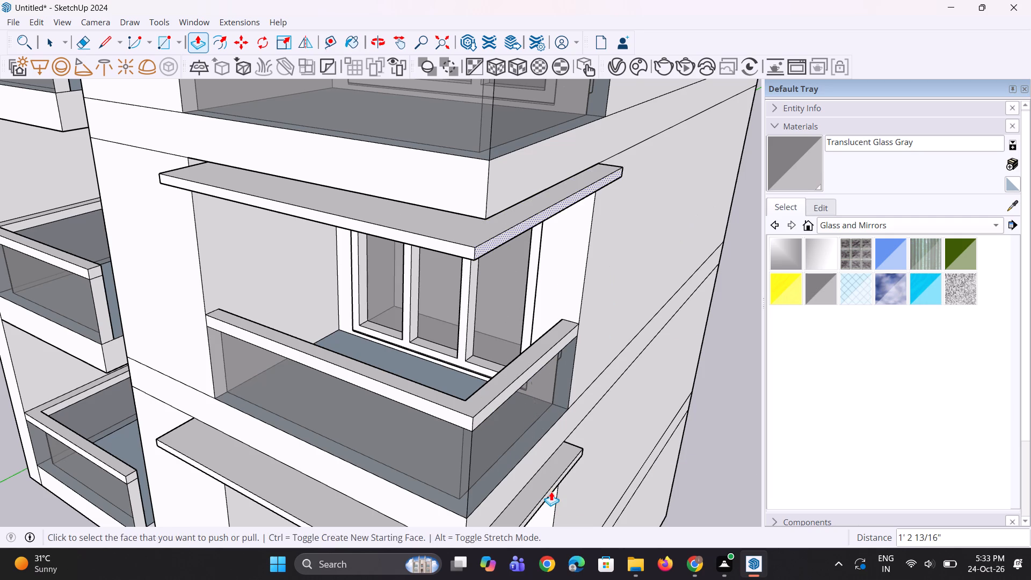
Copy the top edge of the pier's side wall beside this panel straight down to mark a notch strip below the slab.
middle_drag(379, 376, 550, 343)
scroll(303, 227, up, 3)
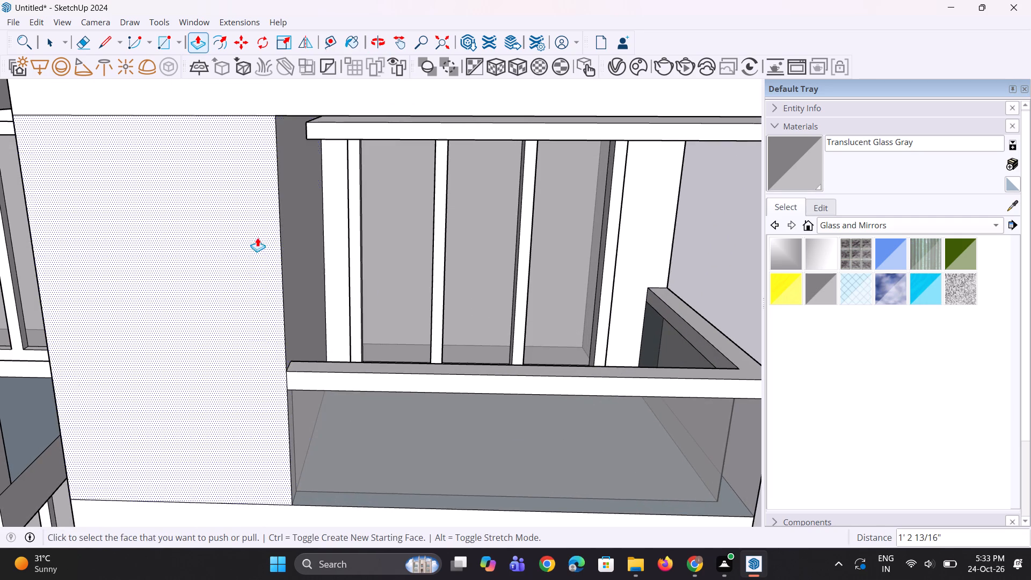
scroll(268, 357, down, 6)
middle_drag(282, 197, 282, 186)
key(space)
scroll(268, 210, up, 2)
key(space)
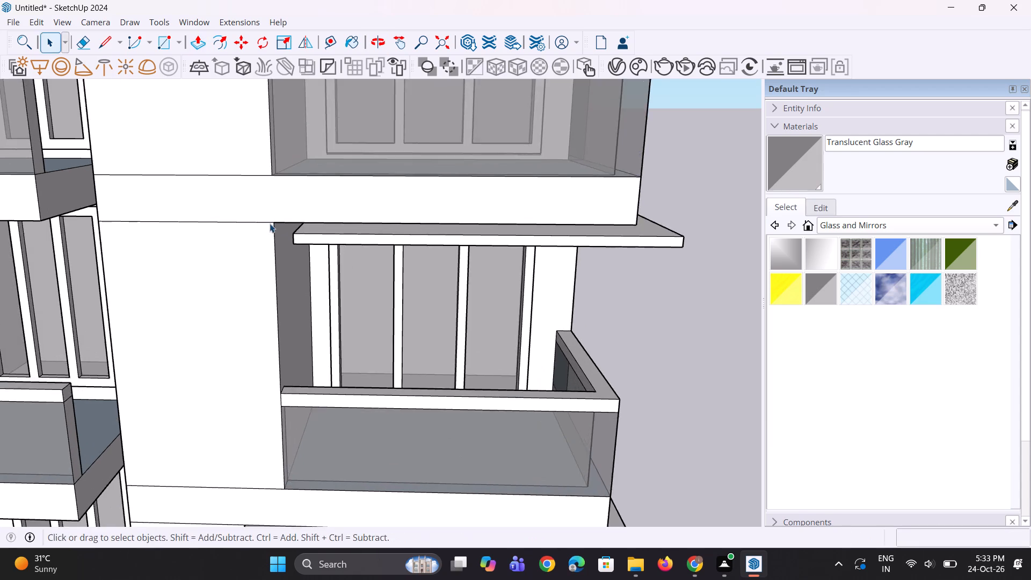
scroll(270, 223, up, 1)
middle_drag(274, 230, 275, 167)
scroll(278, 177, up, 1)
click(281, 183)
scroll(278, 193, up, 2)
key(m)
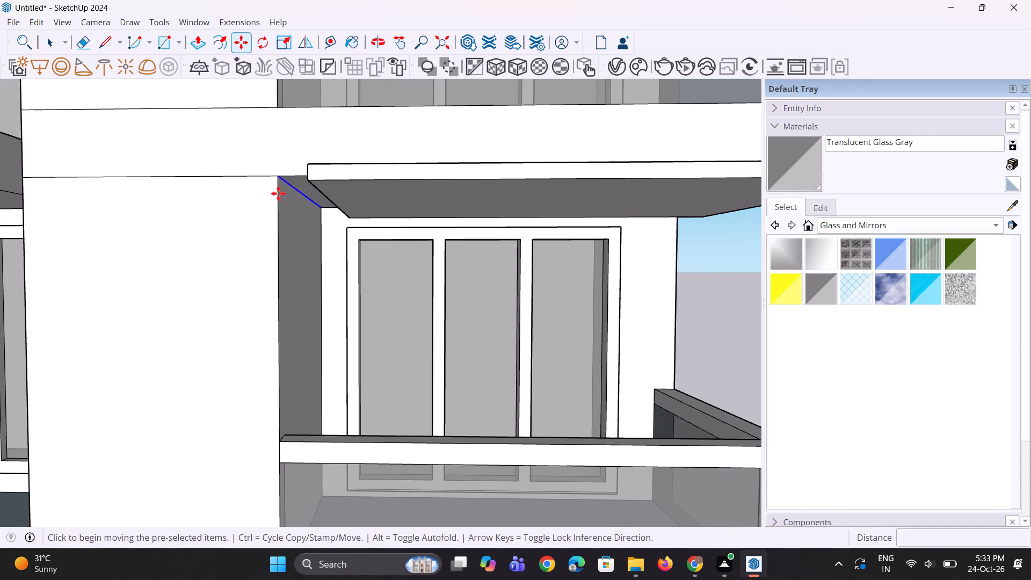
scroll(278, 193, up, 2)
click(272, 172)
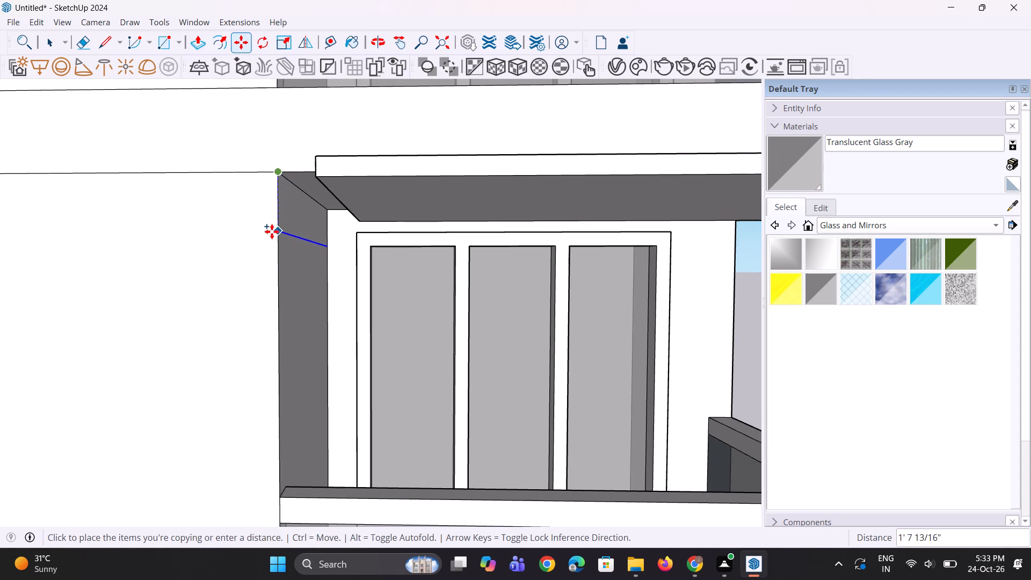
click(274, 223)
Push/Pull the marked strip on the pier's side wall inward about 4' 11 9/16" to cut a notch.
key(p)
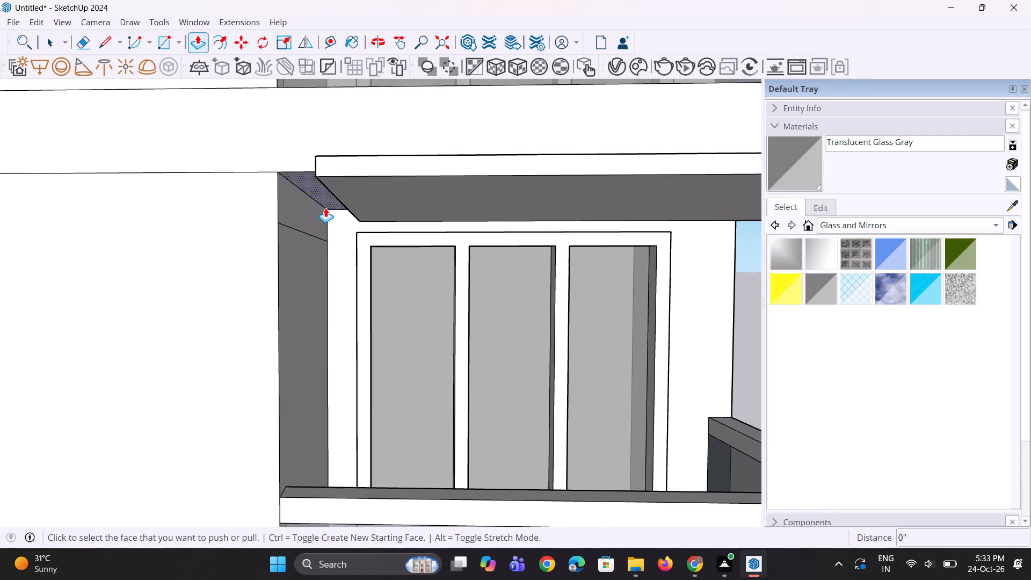
click(308, 216)
click(172, 224)
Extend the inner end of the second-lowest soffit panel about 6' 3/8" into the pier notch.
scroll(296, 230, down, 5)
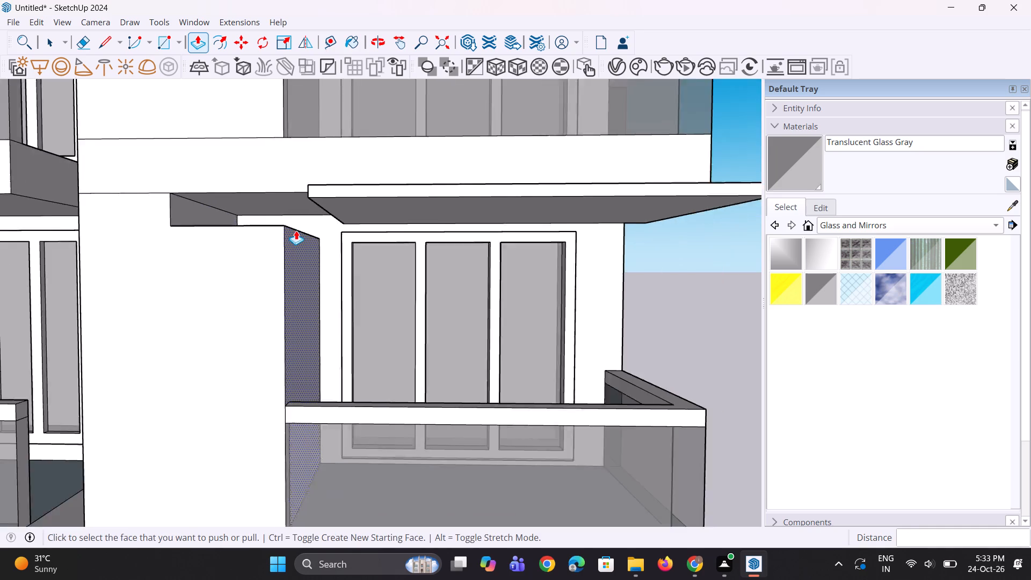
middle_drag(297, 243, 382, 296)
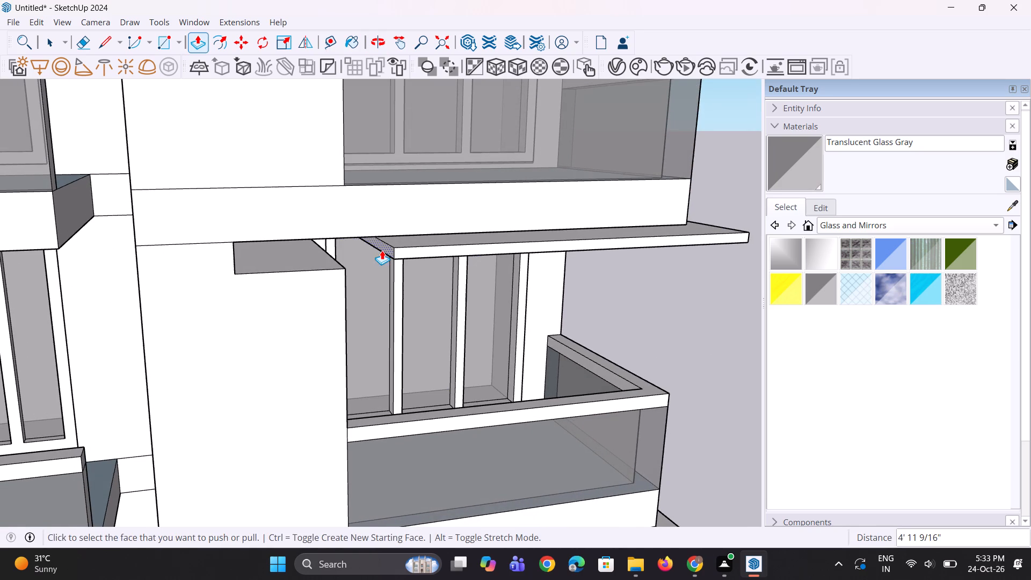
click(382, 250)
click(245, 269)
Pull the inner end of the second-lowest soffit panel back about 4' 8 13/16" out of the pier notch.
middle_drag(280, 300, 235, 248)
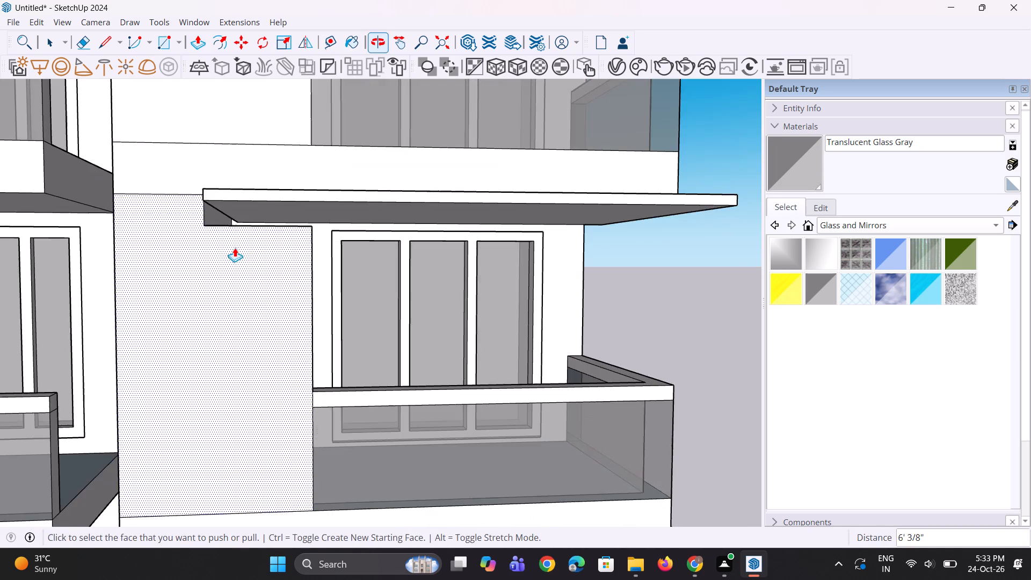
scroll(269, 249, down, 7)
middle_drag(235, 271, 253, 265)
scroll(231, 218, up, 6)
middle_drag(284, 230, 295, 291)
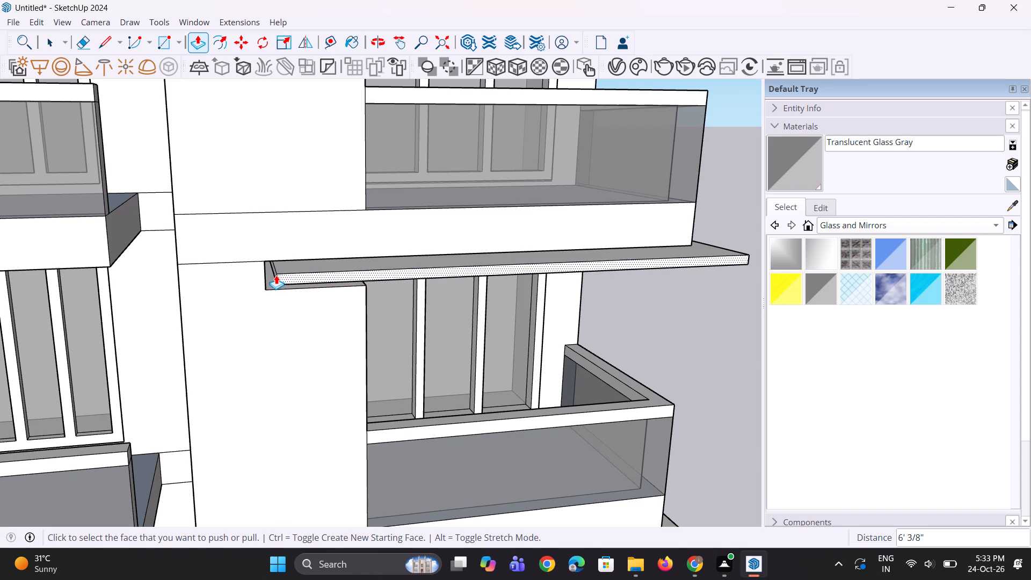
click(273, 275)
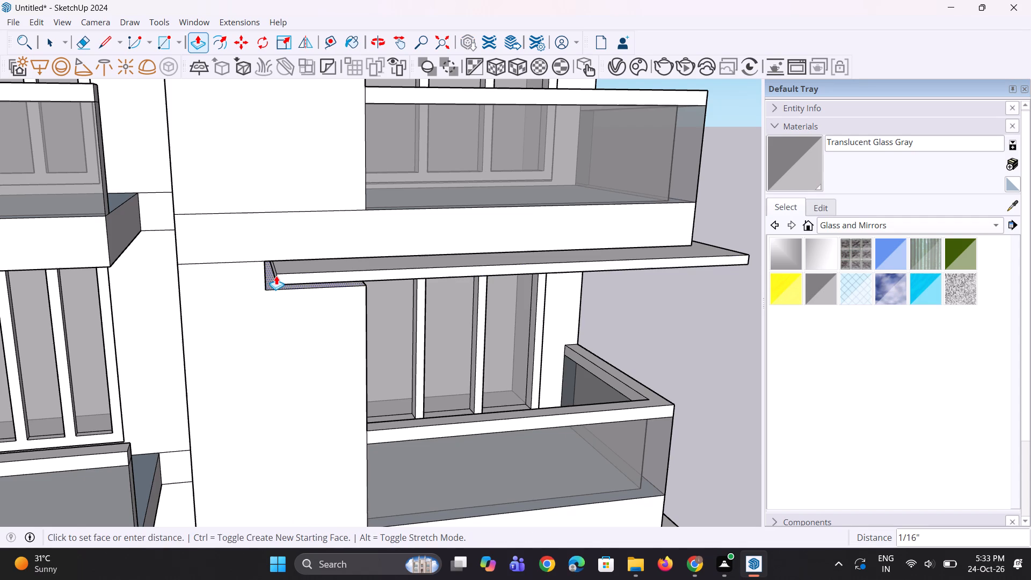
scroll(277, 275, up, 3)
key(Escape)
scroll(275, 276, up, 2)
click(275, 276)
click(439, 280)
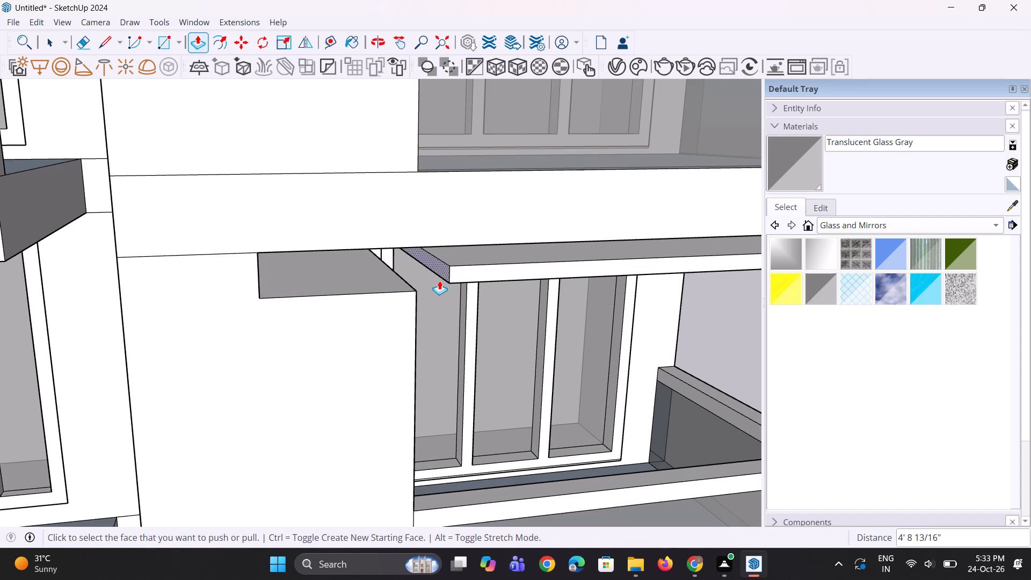
Extend the second-lowest soffit panel's inner end about 2' 6 1/8" into the notch, aligned with the lowest panel's inner end.
click(441, 269)
scroll(388, 305, down, 8)
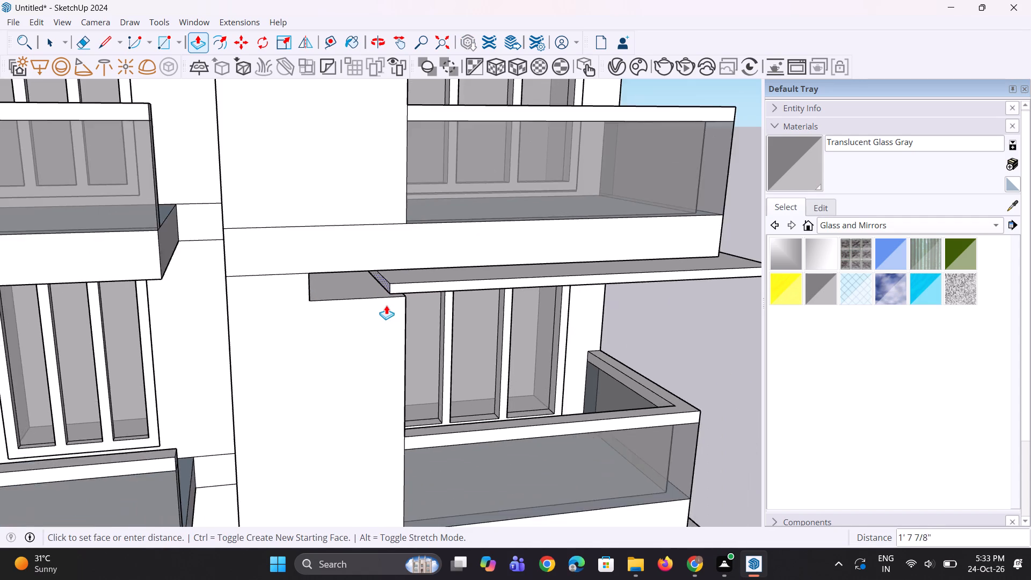
scroll(386, 305, down, 2)
click(379, 503)
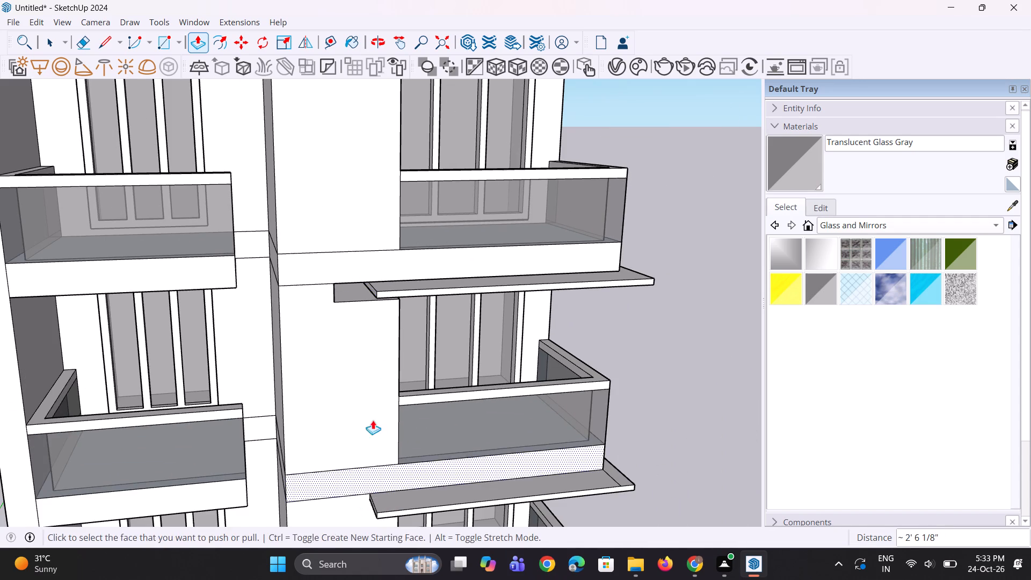
Push/Pull the notch's inner side face about 2' 7 7/16" to meet the inner end of the second-lowest soffit panel.
middle_drag(373, 420, 288, 365)
scroll(246, 250, up, 2)
click(306, 263)
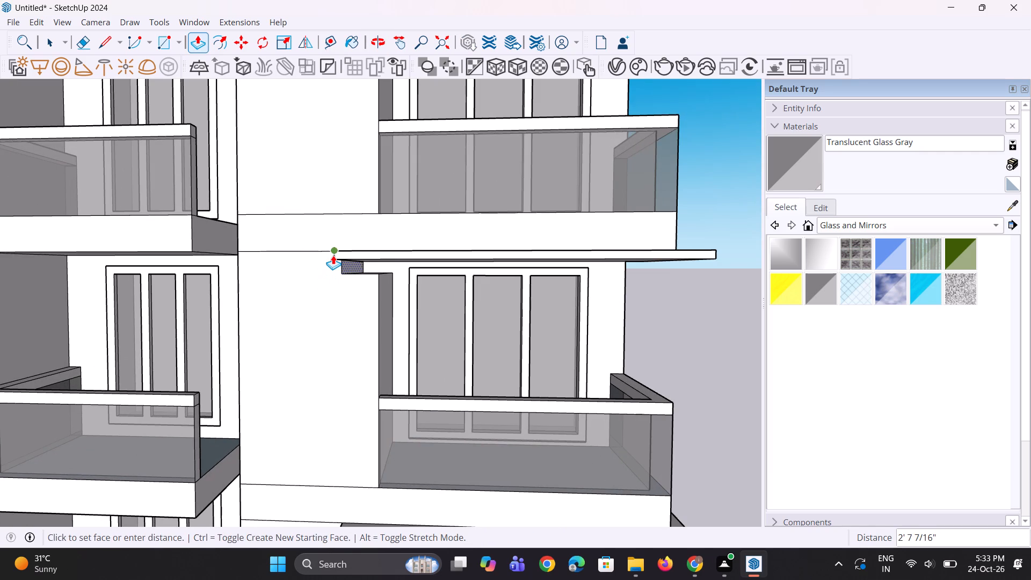
click(333, 255)
Push/Pull the notch's bottom face up about 10 11/16" to the underside of the second-lowest soffit panel.
scroll(353, 275, up, 1)
click(356, 270)
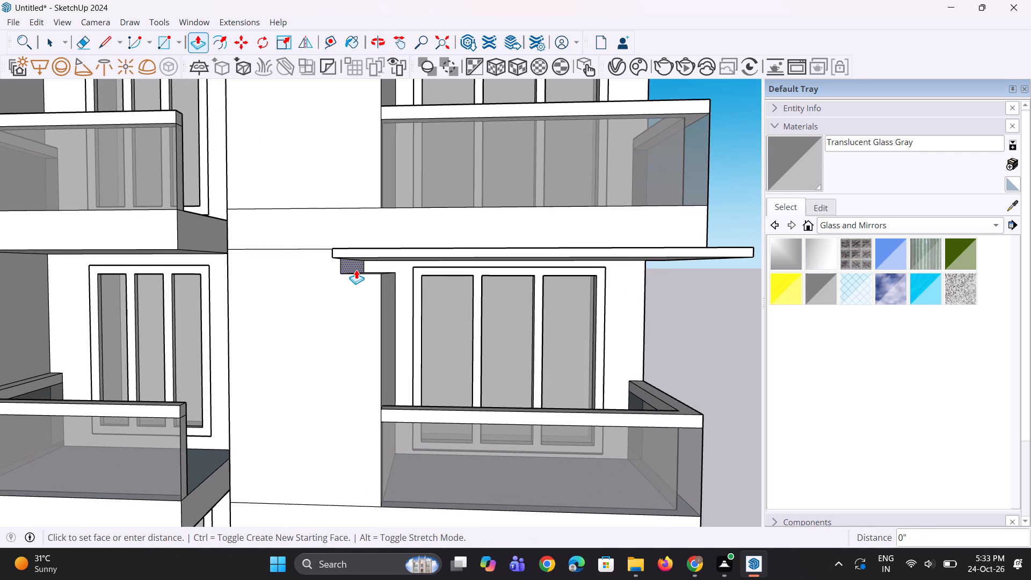
scroll(356, 269, up, 1)
key(Escape)
middle_drag(357, 270, 357, 298)
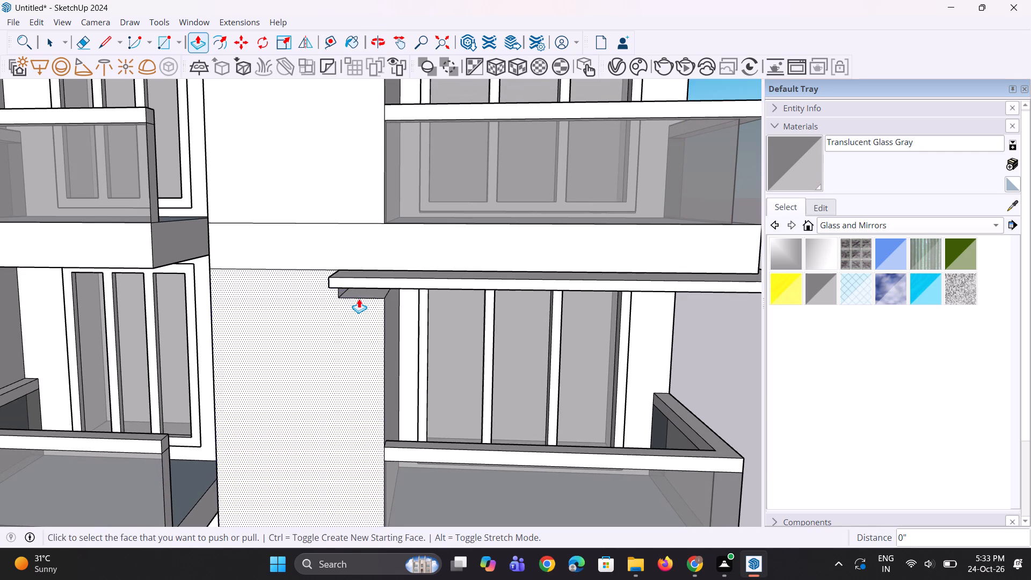
click(363, 293)
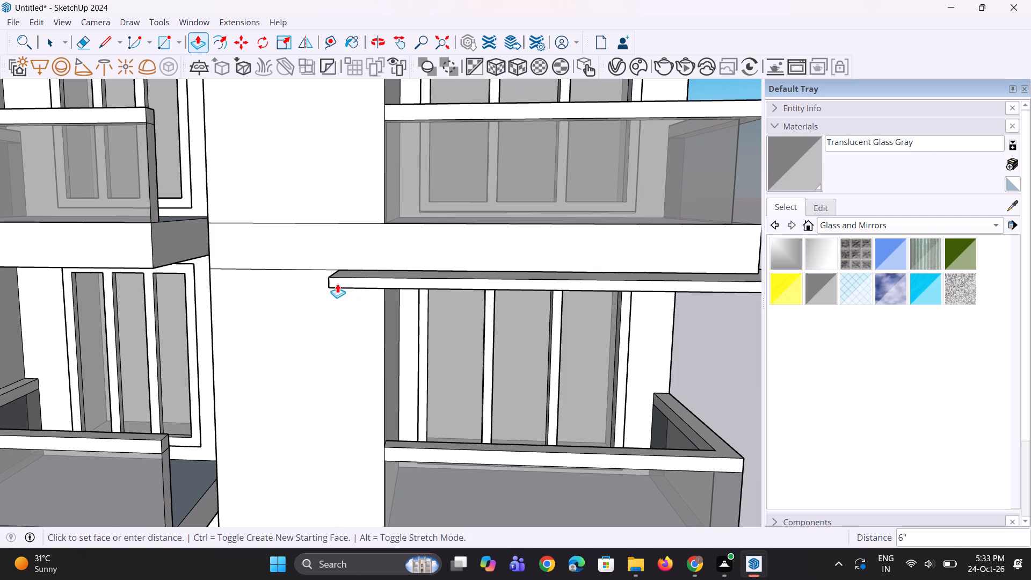
click(328, 284)
Push/Pull the strip face above the third-lowest floor's window outward 14' 11 1/4" to match the panel below.
middle_drag(358, 291, 375, 223)
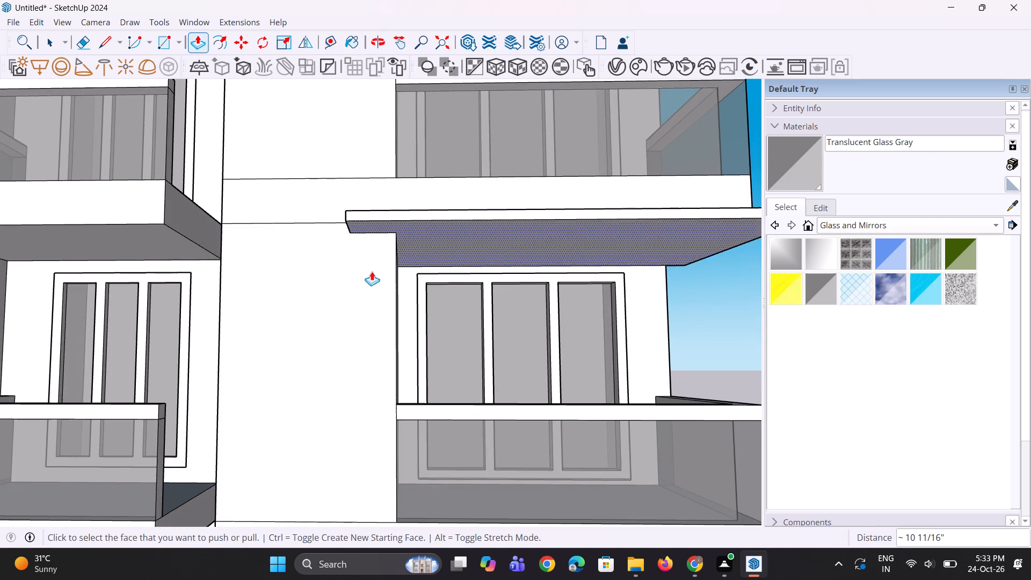
scroll(331, 317, down, 6)
middle_drag(398, 291, 384, 375)
scroll(384, 375, down, 6)
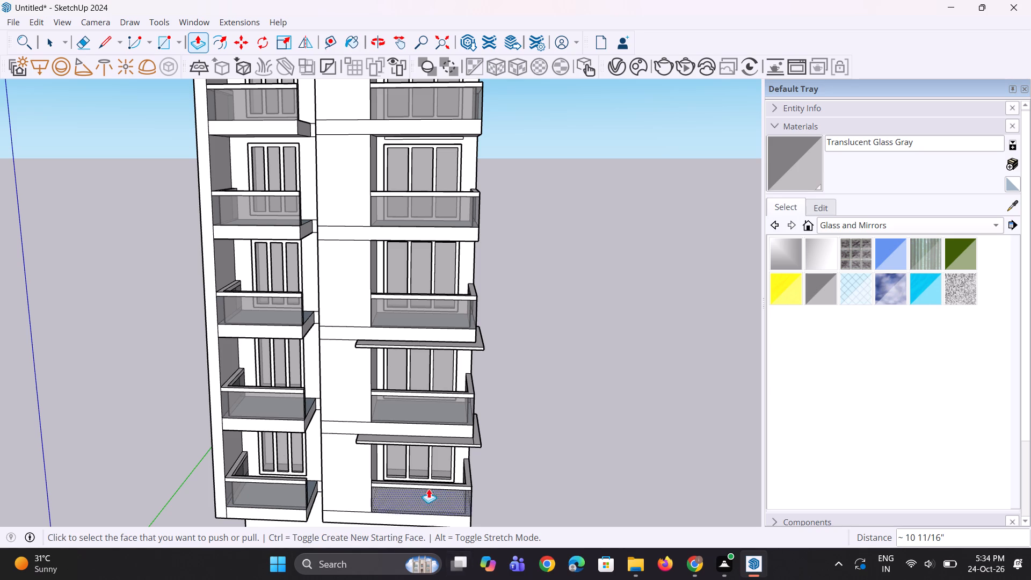
middle_drag(452, 452, 373, 417)
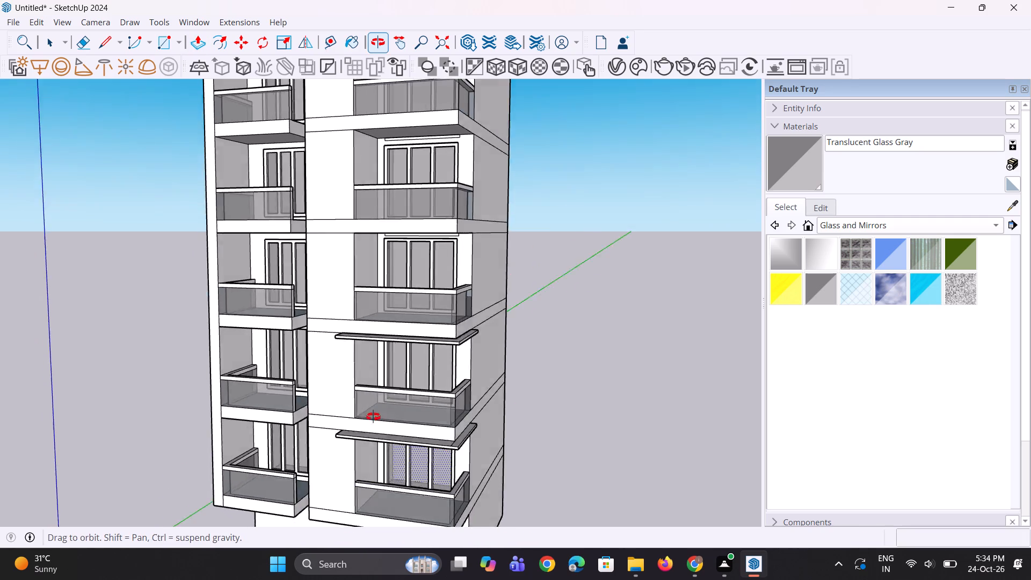
middle_drag(373, 417, 368, 380)
scroll(417, 235, up, 5)
click(444, 232)
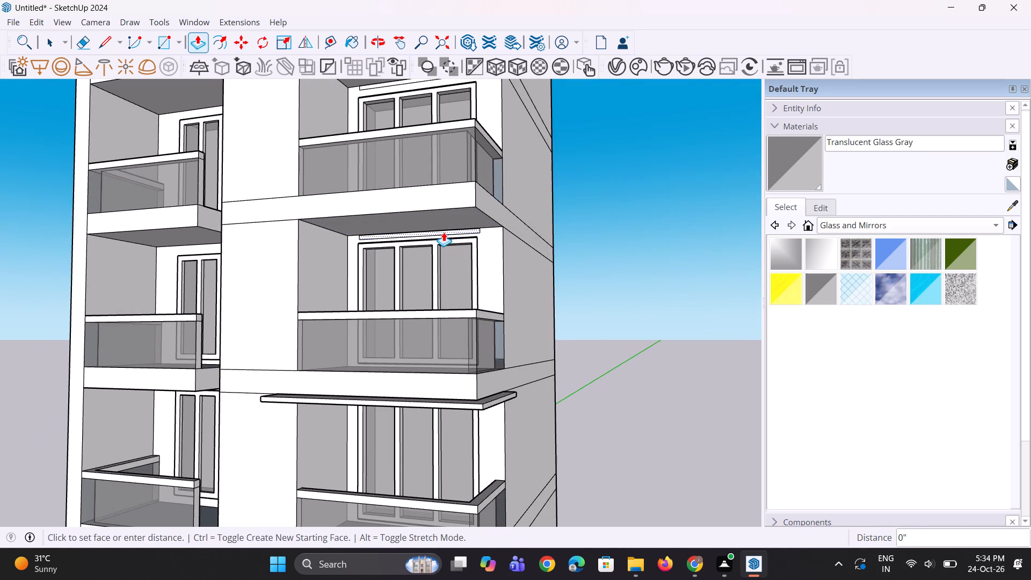
click(336, 406)
Extend the outer end of the third-lowest floor's soffit panel sideways about 2' 6" to the slab's side face.
middle_drag(393, 303, 356, 348)
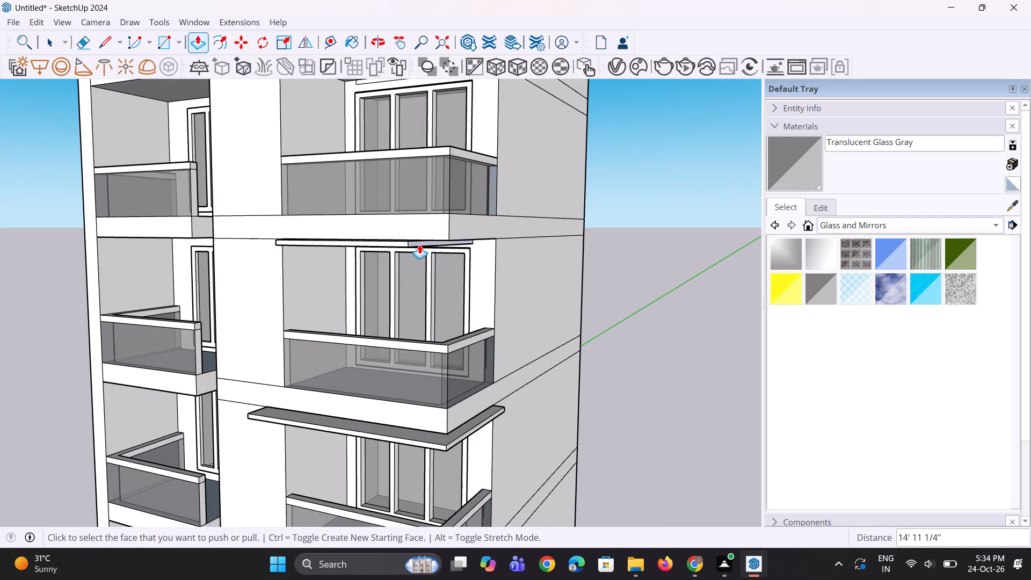
click(419, 244)
click(482, 428)
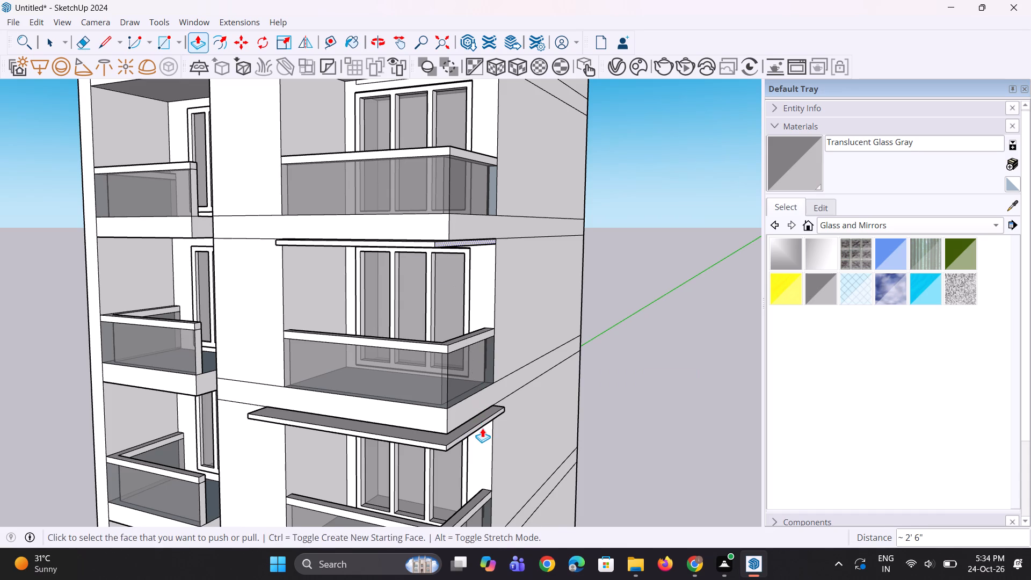
Extend the third-lowest soffit panel's outer end beyond the slab to align with the outer end of the panel below.
middle_drag(402, 346, 451, 385)
scroll(489, 257, up, 2)
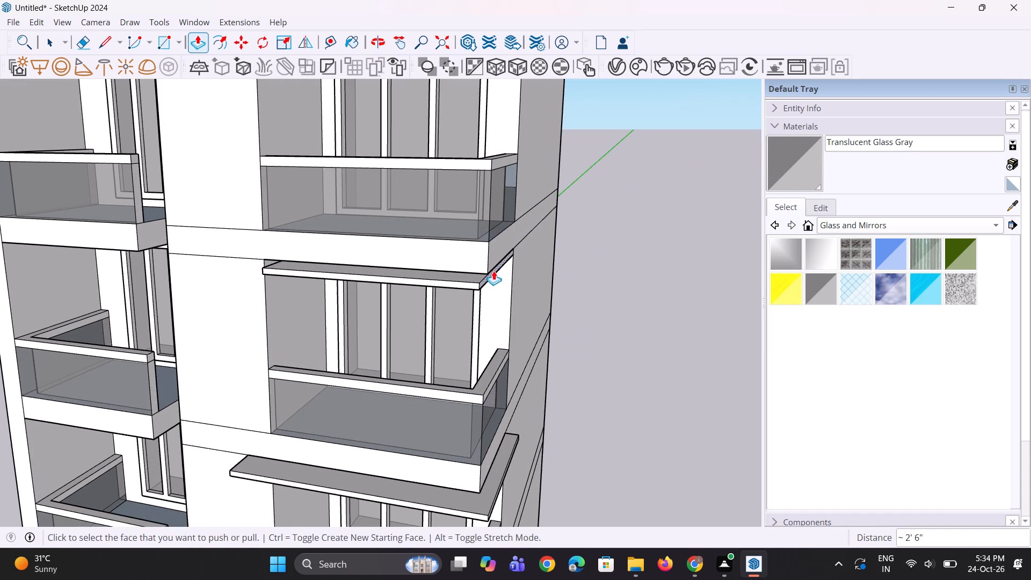
click(493, 270)
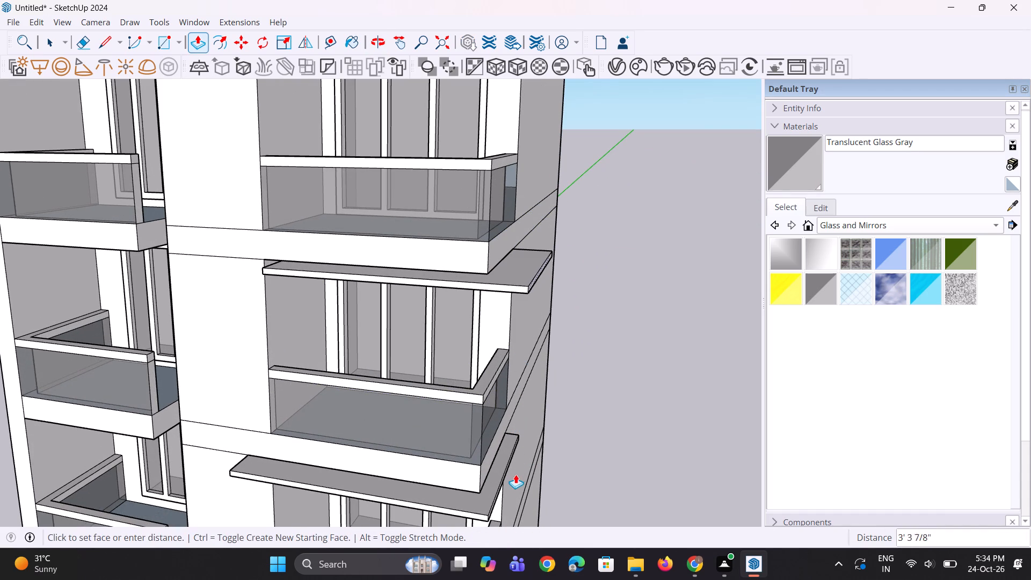
click(505, 477)
Copy the top edge of the pier's side wall beside the third-lowest soffit panel down about 1' 8".
scroll(571, 385, down, 4)
scroll(387, 312, up, 5)
scroll(281, 329, up, 1)
middle_drag(281, 329, 294, 198)
key(space)
scroll(368, 217, up, 2)
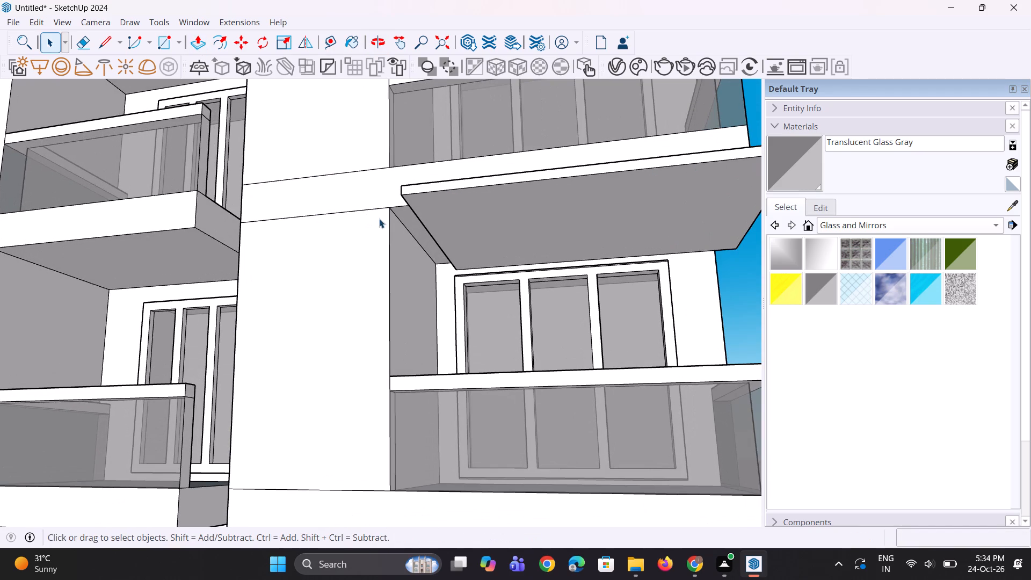
key(space)
click(397, 216)
scroll(397, 216, up, 2)
key(m)
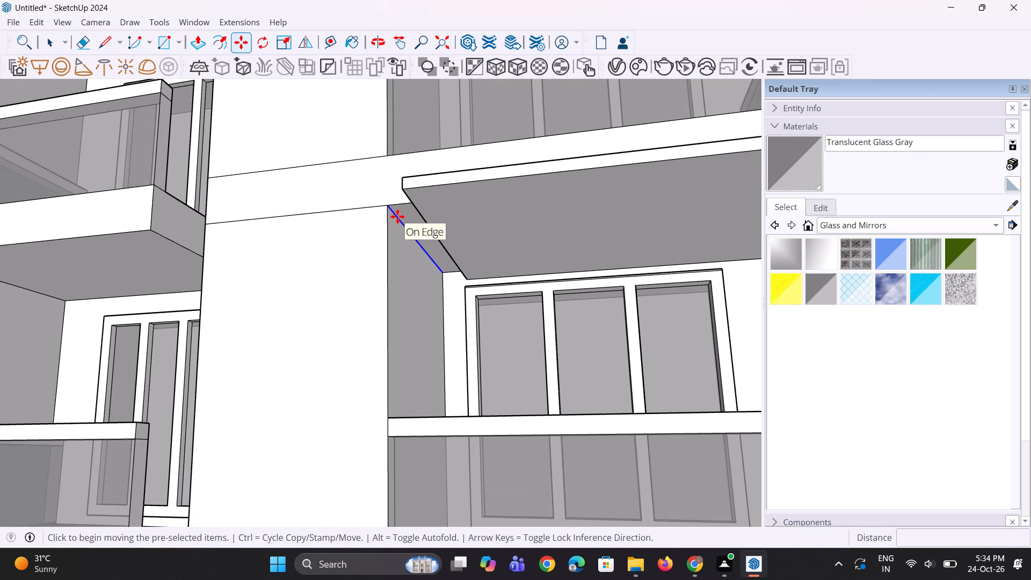
scroll(397, 216, up, 2)
click(380, 202)
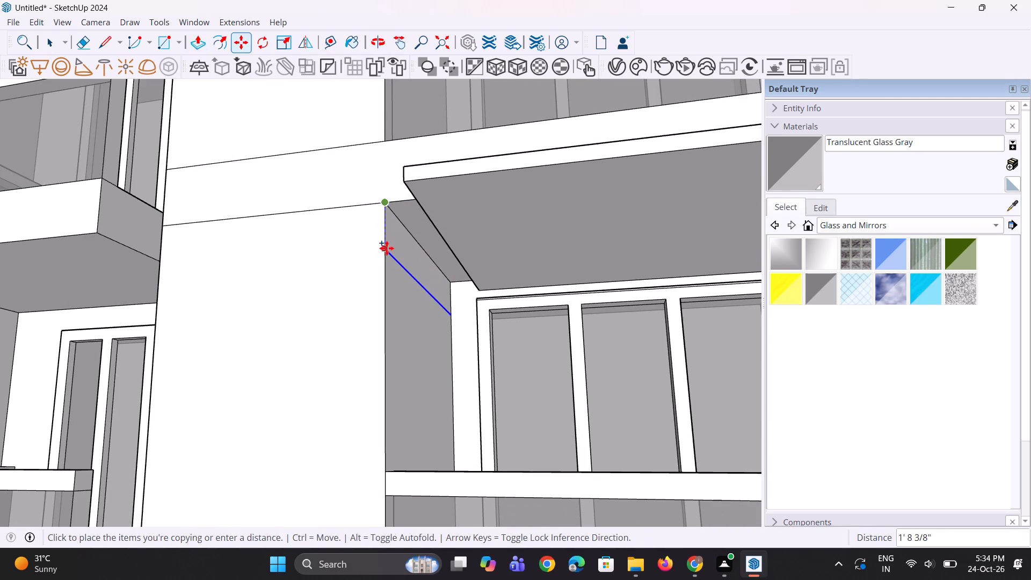
click(388, 244)
Push/Pull the marked strip beside the third-lowest soffit panel about 2' 6 1/4" into the pier to cut a notch.
middle_drag(400, 273, 404, 364)
scroll(406, 323, up, 2)
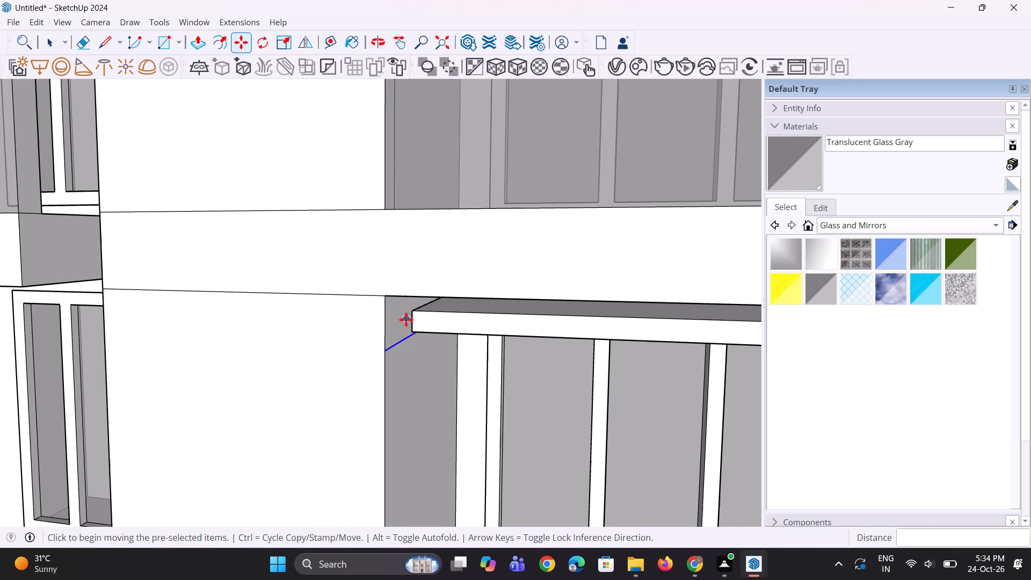
key(p)
click(400, 307)
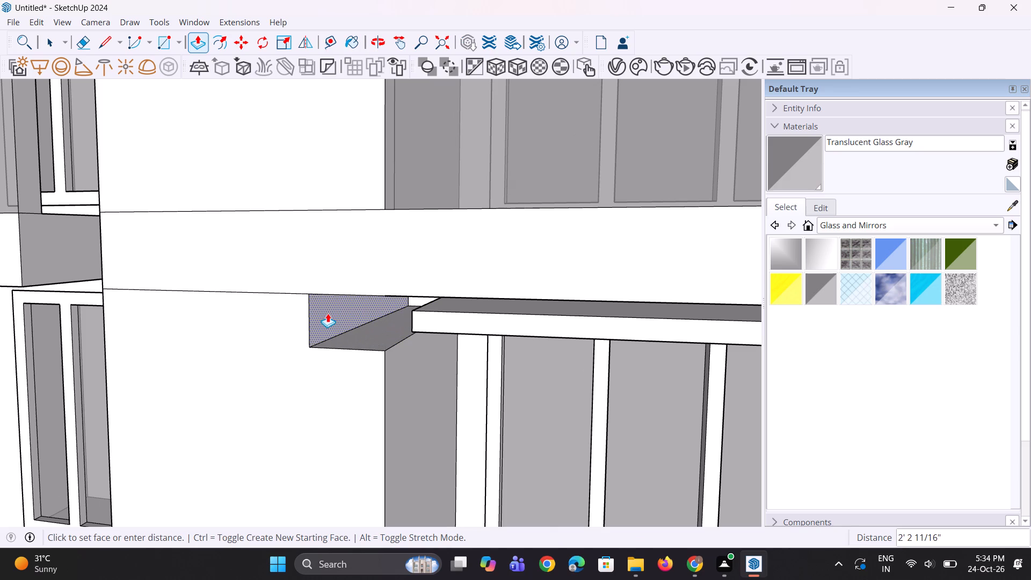
click(319, 313)
Extend the third-lowest soffit panel's inner end about 3' 9 11/16" into the pier notch to align with the panel below.
middle_drag(363, 330, 417, 315)
scroll(448, 308, down, 8)
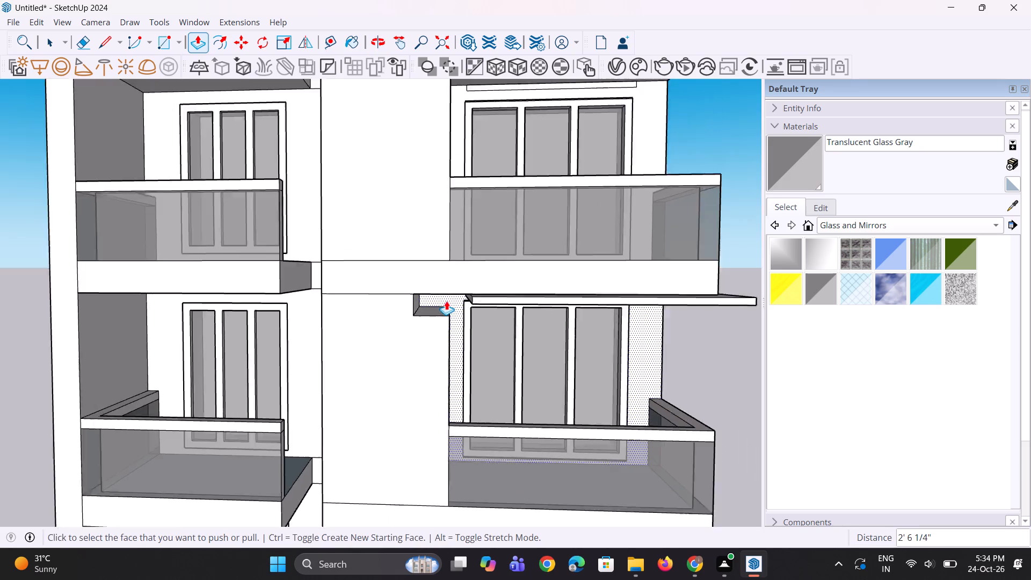
scroll(446, 301, down, 1)
scroll(448, 300, up, 5)
click(479, 299)
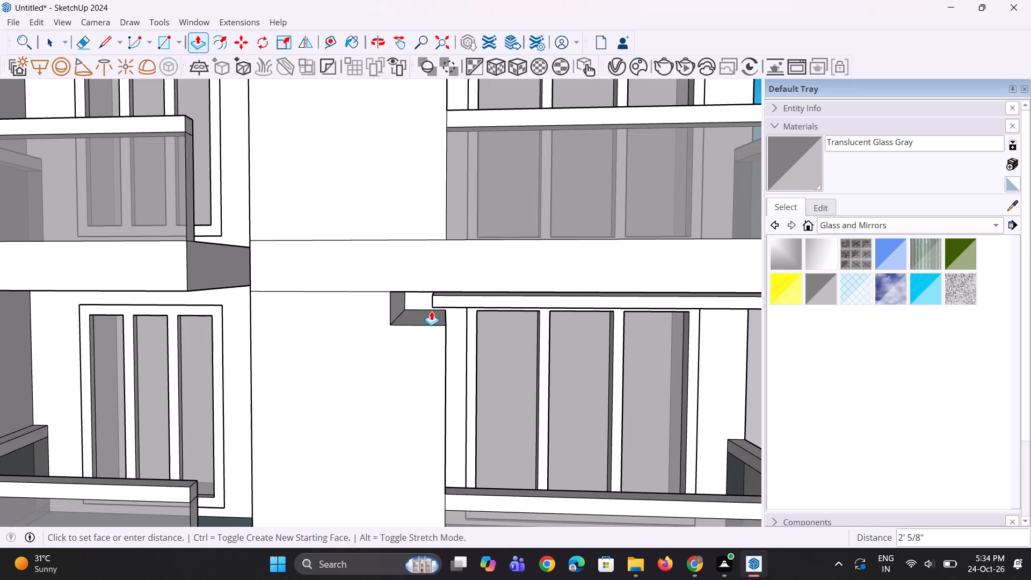
scroll(435, 321, down, 3)
scroll(426, 378, down, 5)
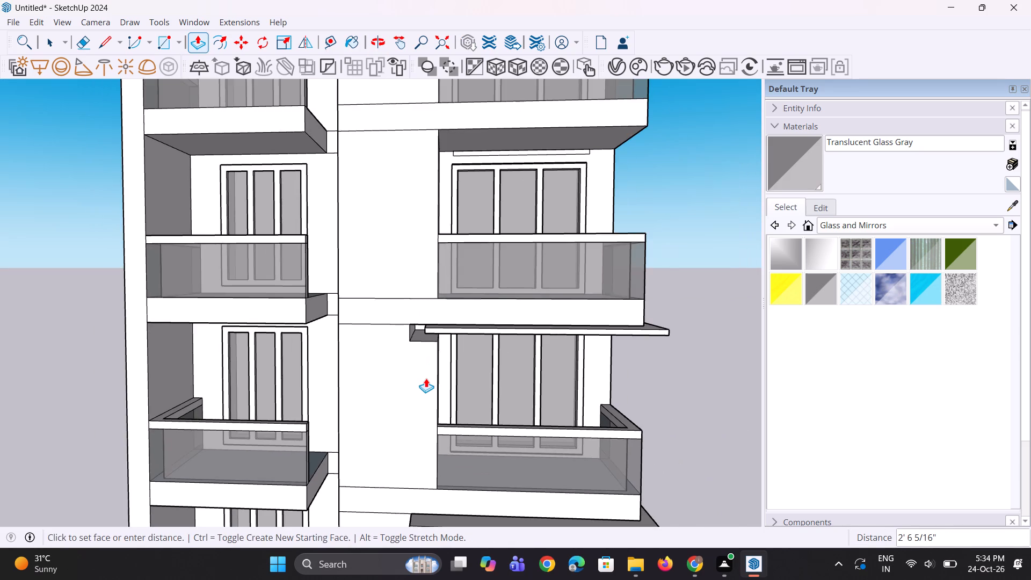
scroll(426, 378, down, 3)
click(418, 474)
Close the third-lowest notch around its panel, bringing the end face flush with the panel's end and raising the bottom face about 11 13/16".
middle_drag(421, 393, 421, 388)
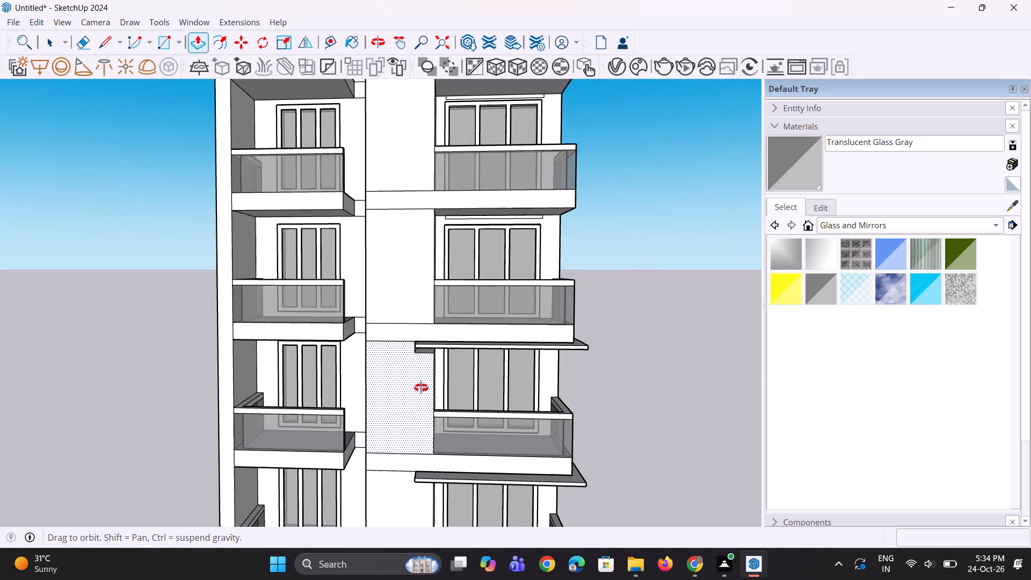
middle_drag(421, 388, 416, 347)
scroll(427, 339, up, 6)
middle_drag(420, 344, 421, 400)
scroll(425, 375, up, 2)
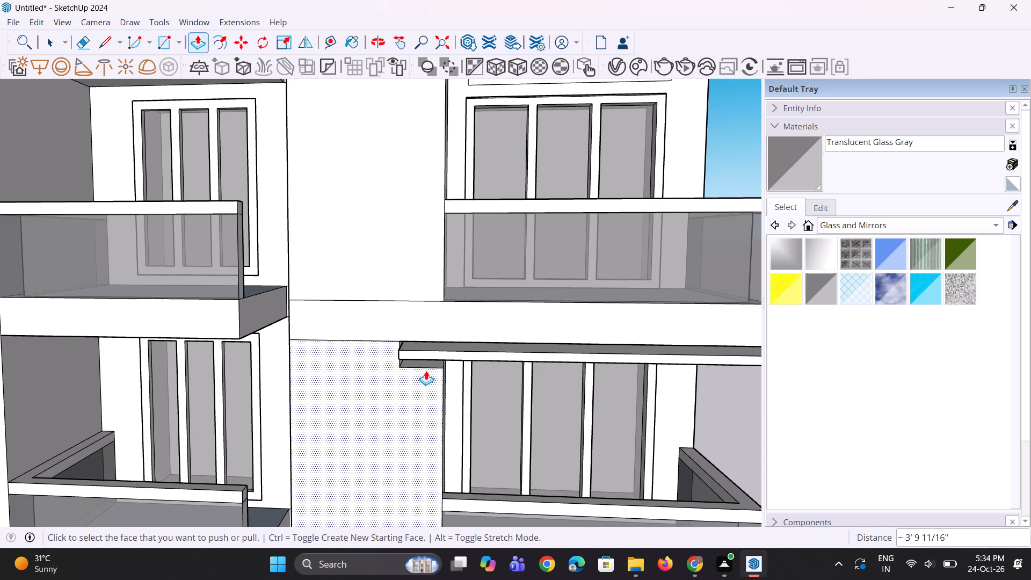
scroll(374, 353, up, 14)
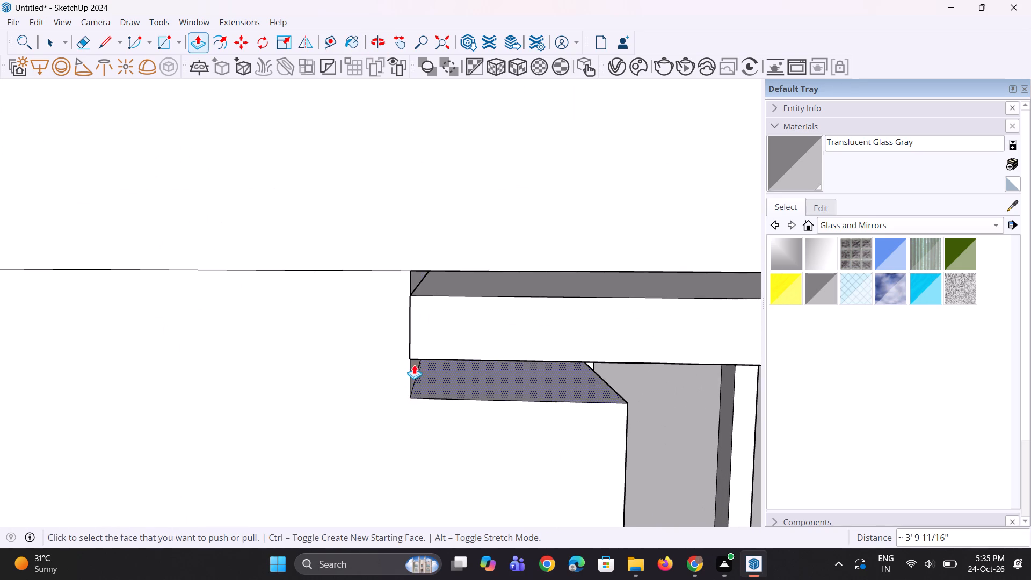
click(414, 369)
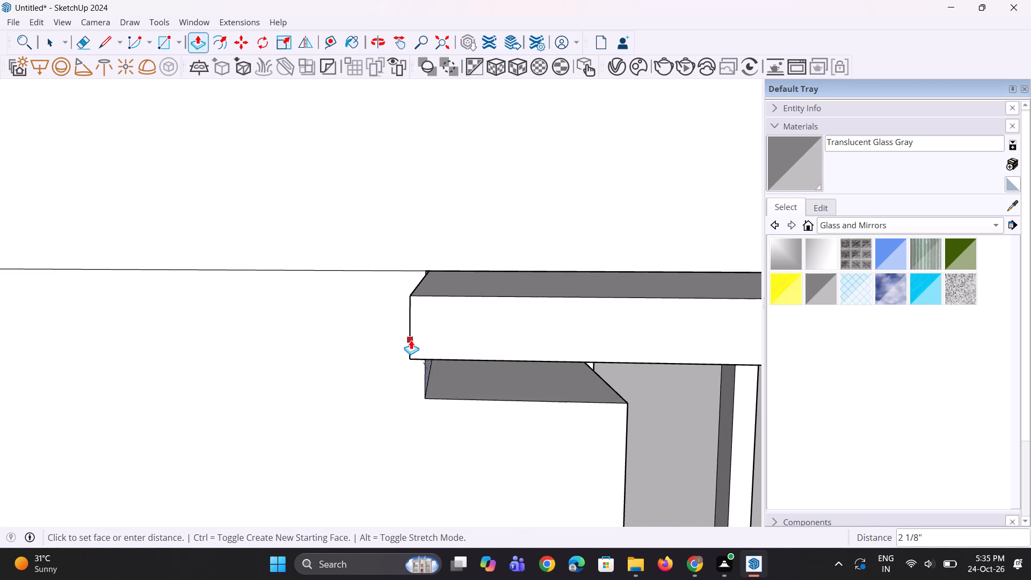
click(411, 339)
click(449, 381)
click(439, 359)
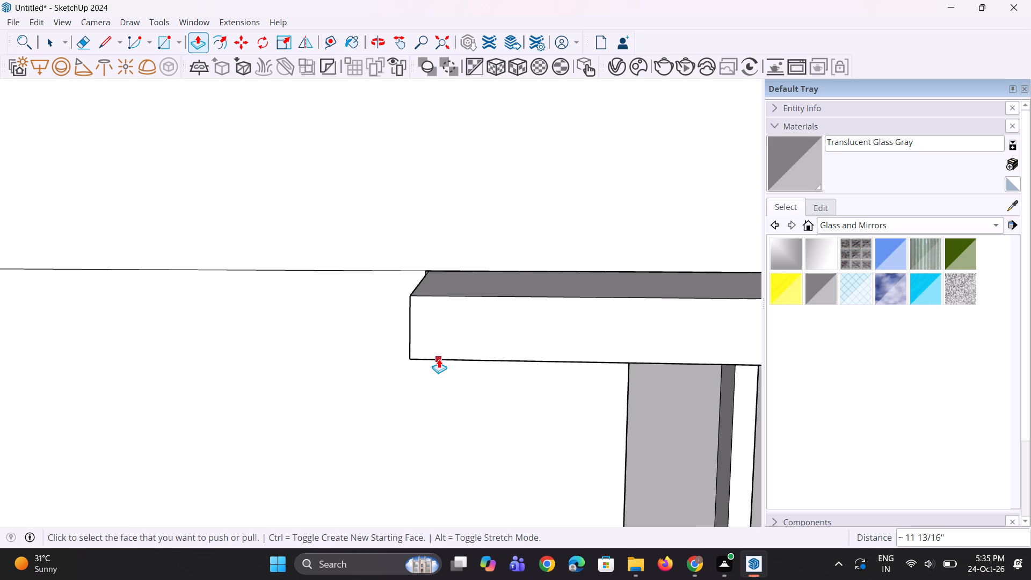
Push/Pull the fourth-lowest soffit panel's front face outward about 14' 11" to align with the front edge of the panel below.
scroll(419, 395, down, 10)
middle_drag(468, 400, 467, 288)
scroll(255, 229, down, 5)
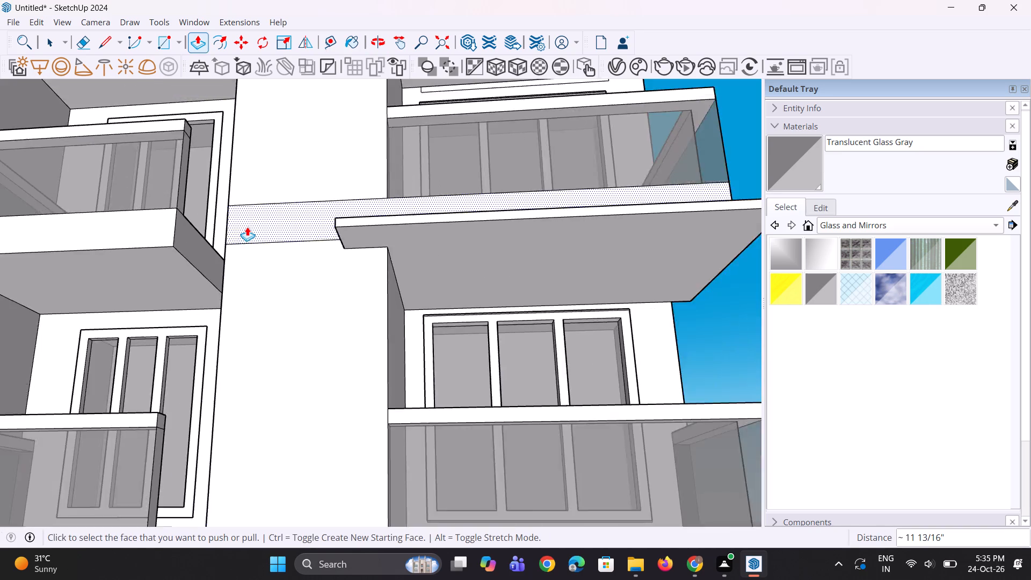
scroll(247, 227, down, 8)
middle_drag(329, 184, 315, 321)
scroll(345, 303, down, 5)
scroll(321, 193, up, 1)
middle_drag(321, 193, 321, 150)
scroll(353, 178, up, 7)
click(376, 201)
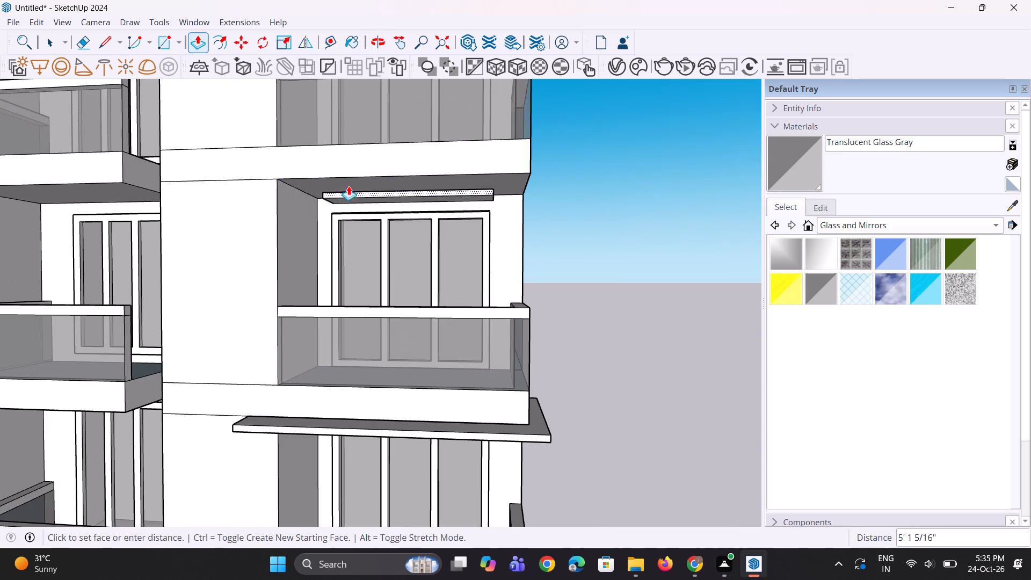
click(261, 430)
Copy the top edge of the pier's side wall beside the fourth-lowest soffit panel down about 1' 7".
middle_drag(267, 359, 375, 395)
scroll(357, 349, up, 3)
middle_drag(349, 346, 323, 344)
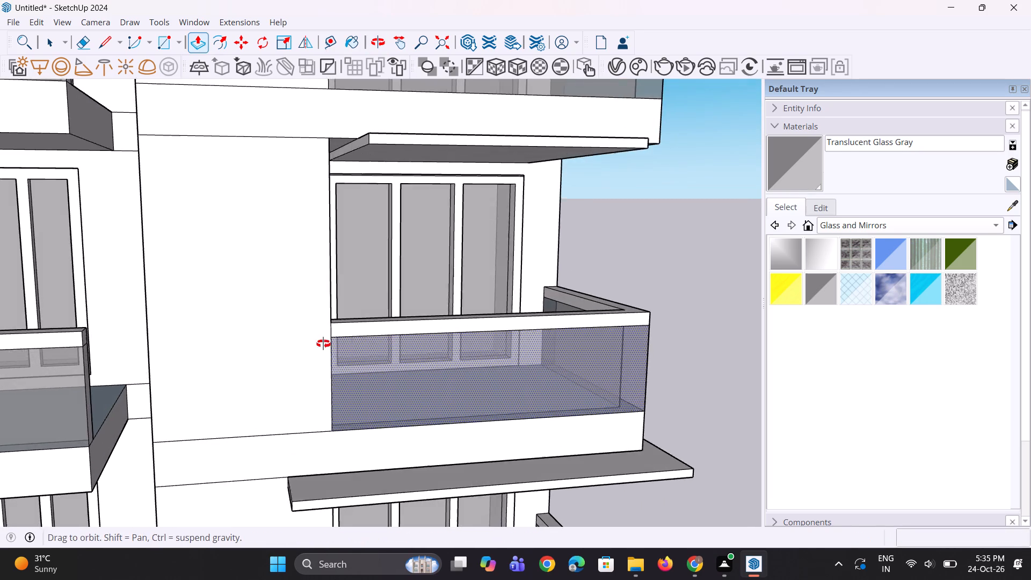
middle_drag(323, 344, 252, 343)
key(space)
key(space)
scroll(287, 172, up, 3)
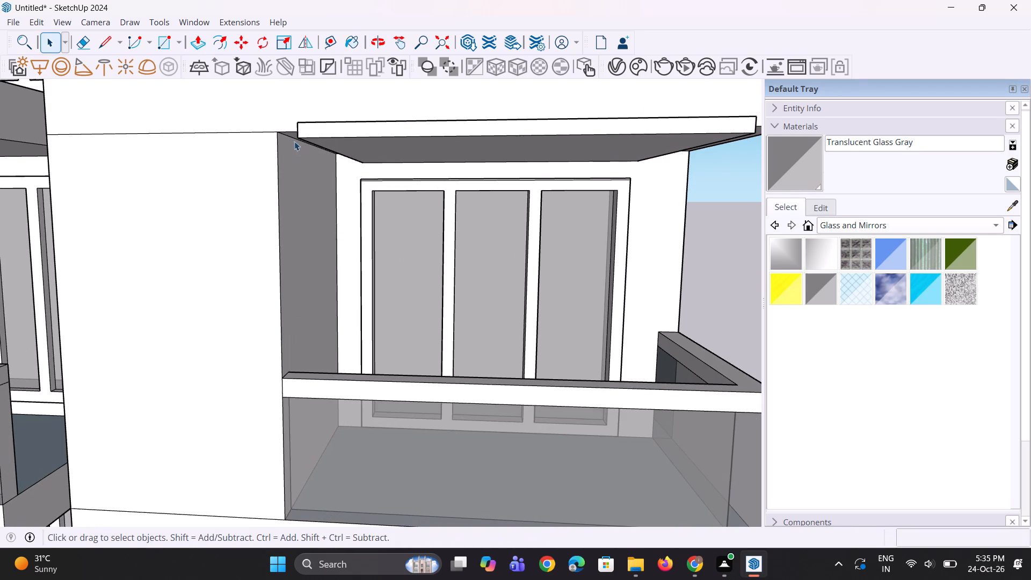
click(291, 139)
scroll(291, 139, right, 1)
scroll(291, 139, left, 5)
scroll(291, 139, right, 1)
scroll(291, 139, up, 1)
scroll(291, 139, right, 1)
key(m)
scroll(289, 139, up, 2)
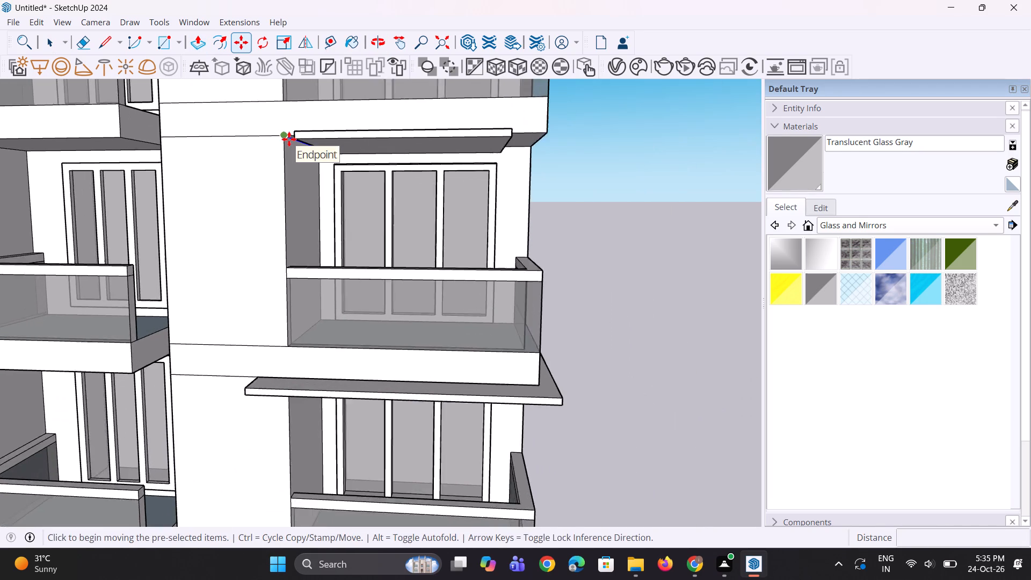
scroll(289, 139, up, 2)
click(289, 139)
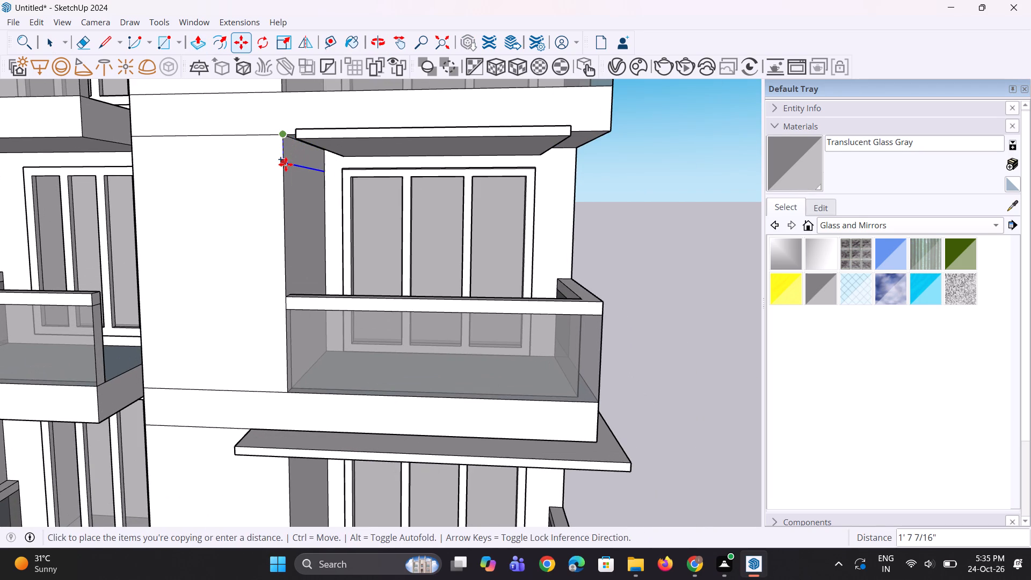
click(286, 164)
Push/Pull the marked strip beside the fourth-lowest soffit panel into the pier to cut a notch deeper than the panel below reaches.
key(p)
click(306, 157)
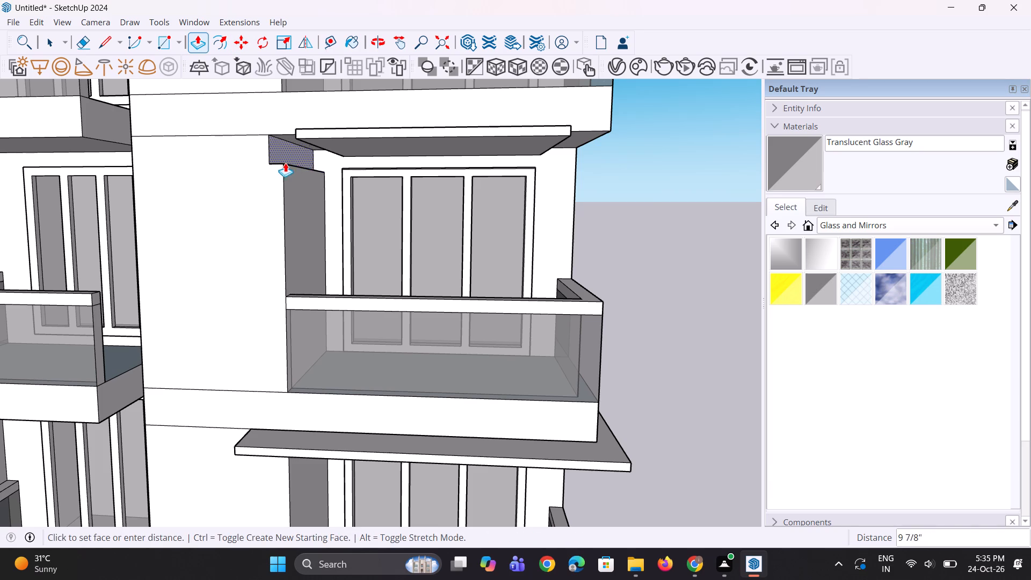
click(244, 229)
Extend the fourth-lowest soffit panel's inner end into the pier notch to align with the inner end of the panel below.
middle_drag(284, 248, 317, 275)
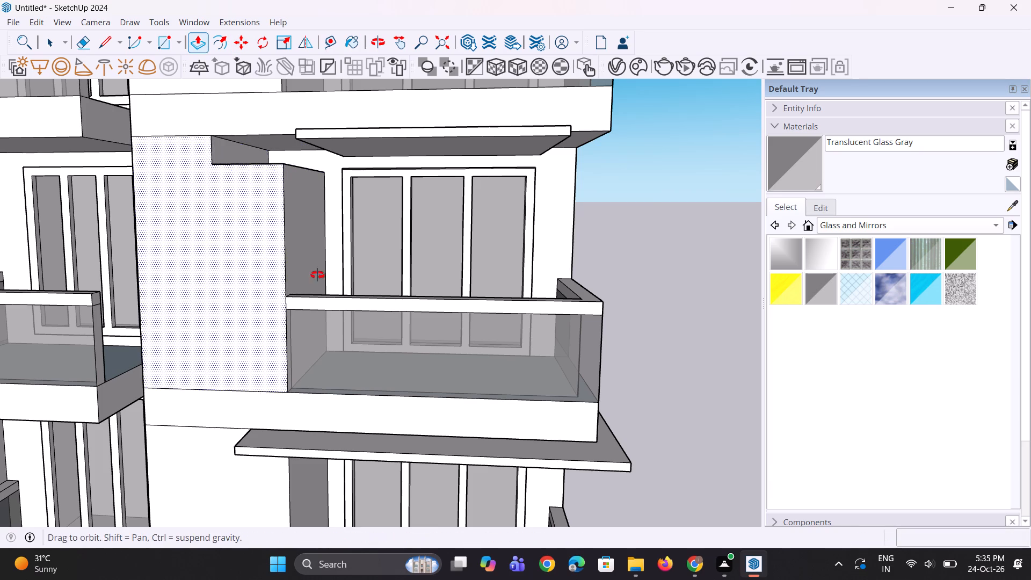
middle_drag(317, 275, 446, 238)
click(387, 134)
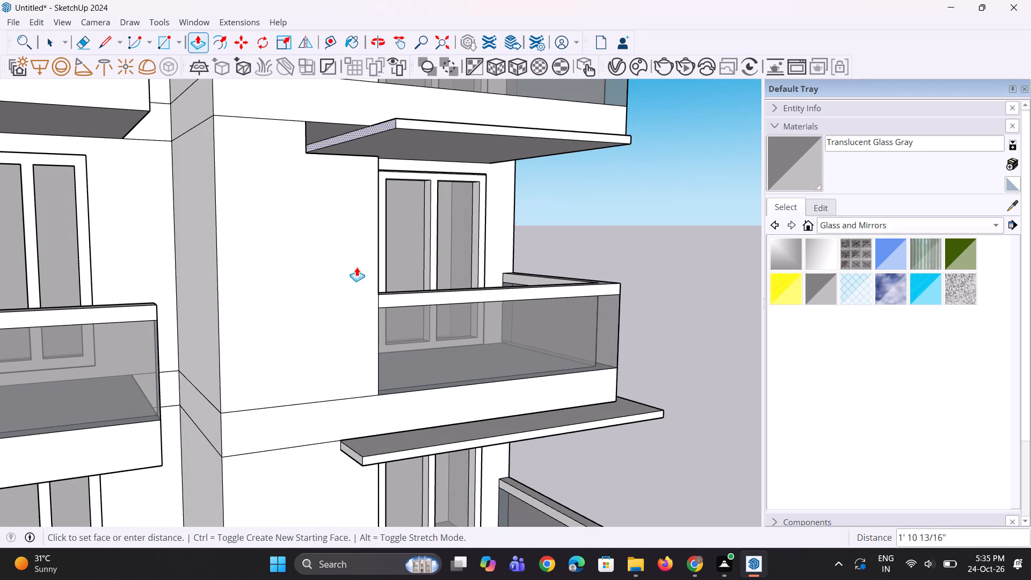
click(357, 449)
Close the fourth-lowest notch around its panel, moving the end face about 1' 10 5/16" and the bottom face up about 1' 1 5/8".
middle_drag(380, 331, 300, 367)
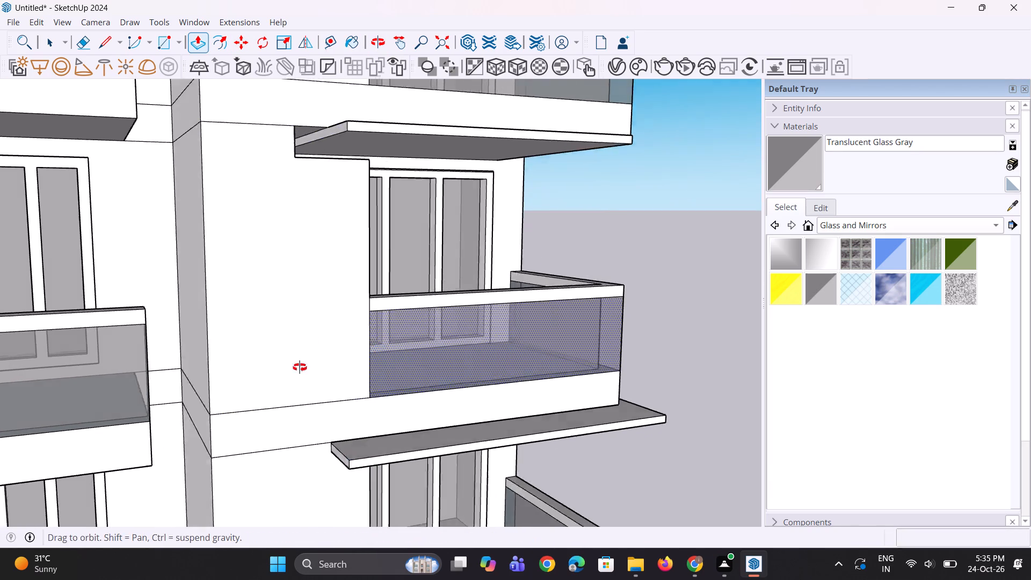
middle_drag(300, 367, 284, 375)
scroll(262, 218, up, 2)
scroll(252, 169, up, 1)
click(244, 149)
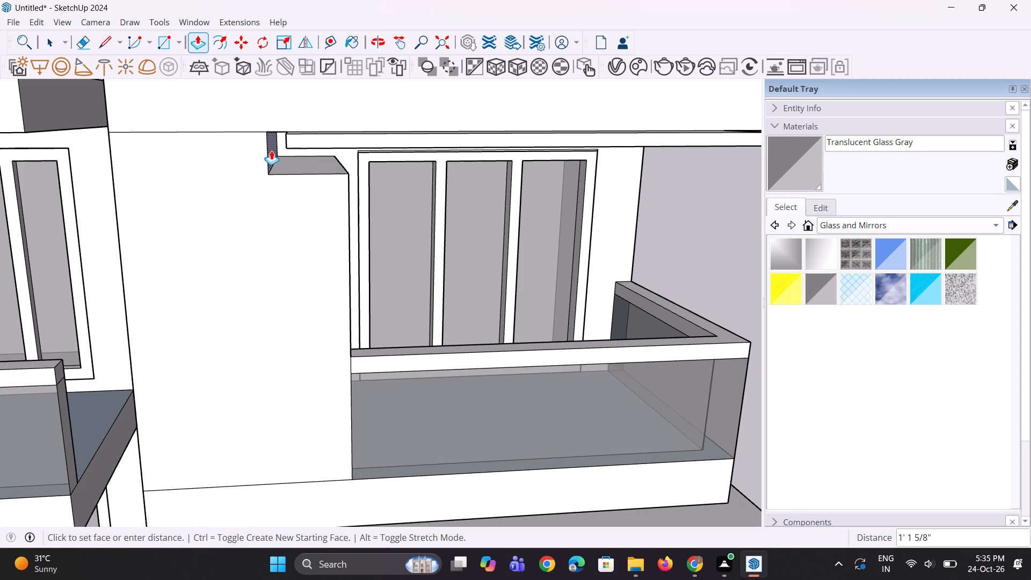
click(288, 139)
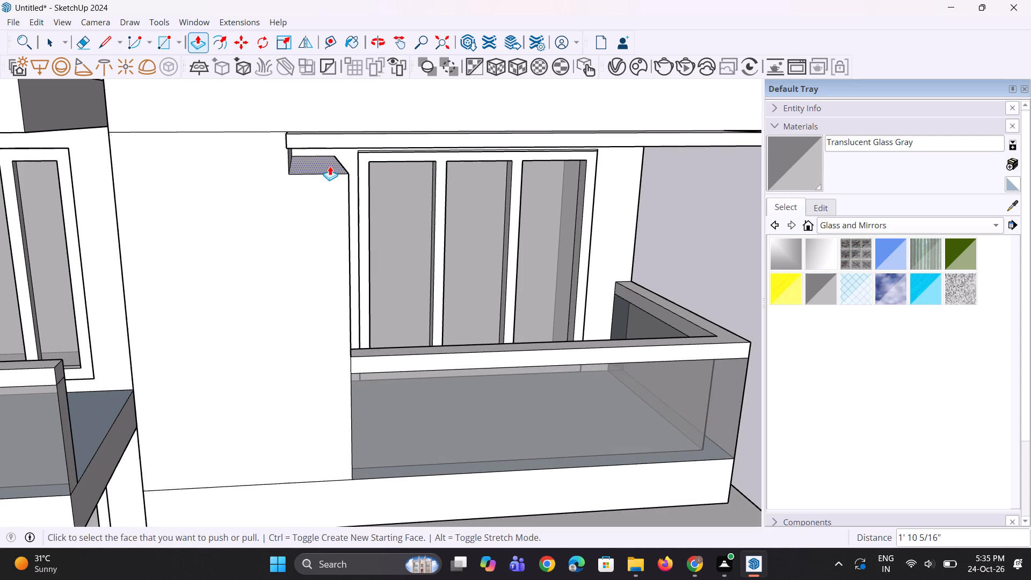
click(330, 166)
click(309, 152)
Extend the outer end of the fourth-lowest floor's soffit panel sideways about 2' 6" to the slab's side face.
scroll(250, 269, down, 4)
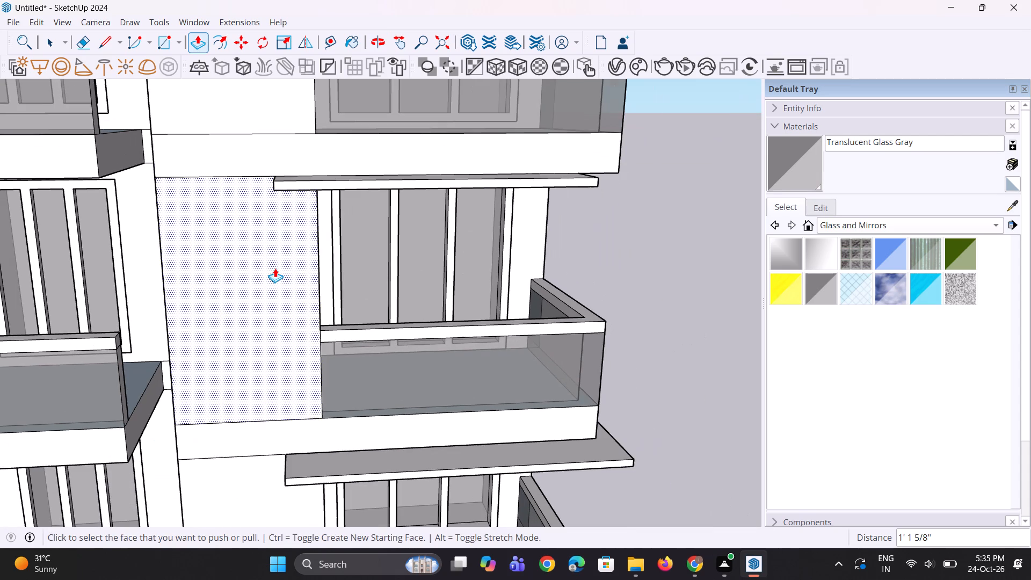
scroll(240, 267, down, 9)
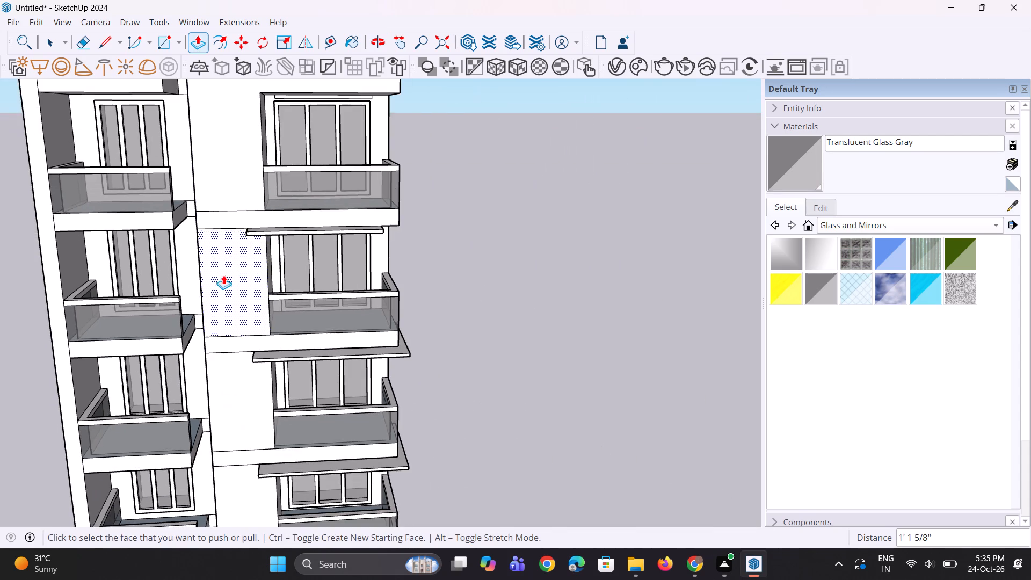
middle_drag(222, 275, 194, 247)
scroll(148, 251, down, 5)
middle_drag(200, 252, 156, 228)
scroll(297, 243, up, 8)
click(277, 220)
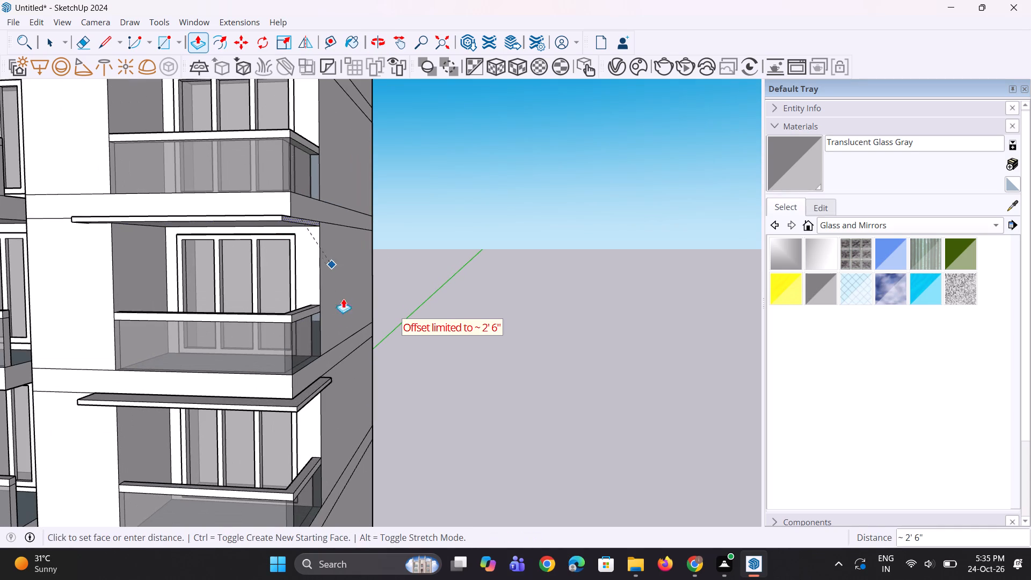
click(323, 397)
scroll(323, 397, down, 4)
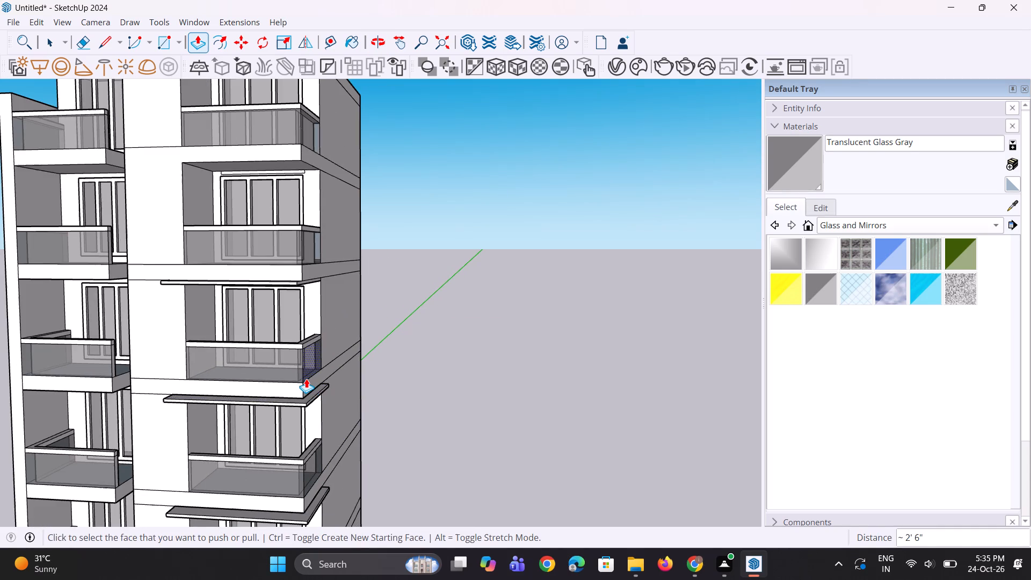
scroll(306, 379, down, 3)
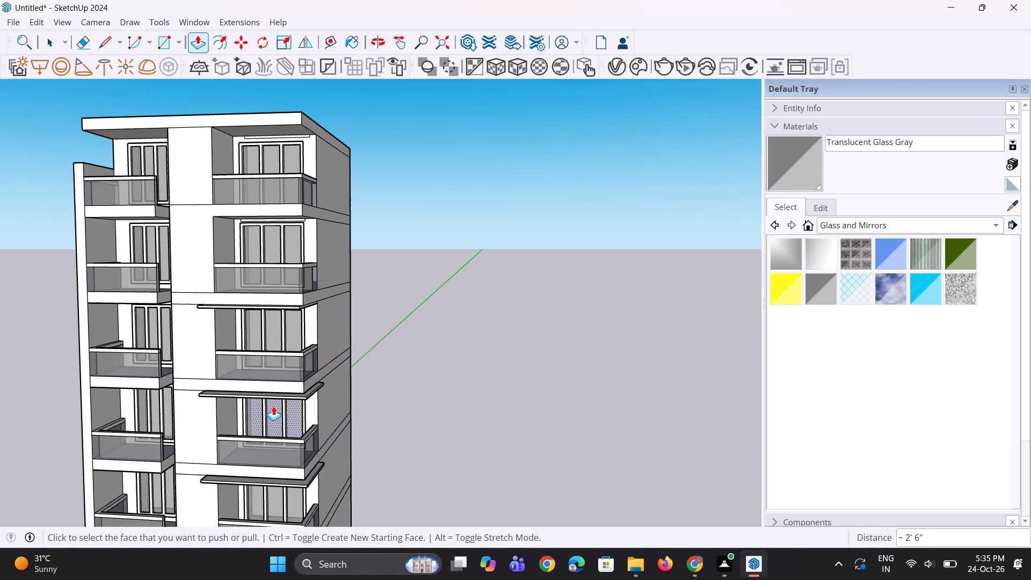
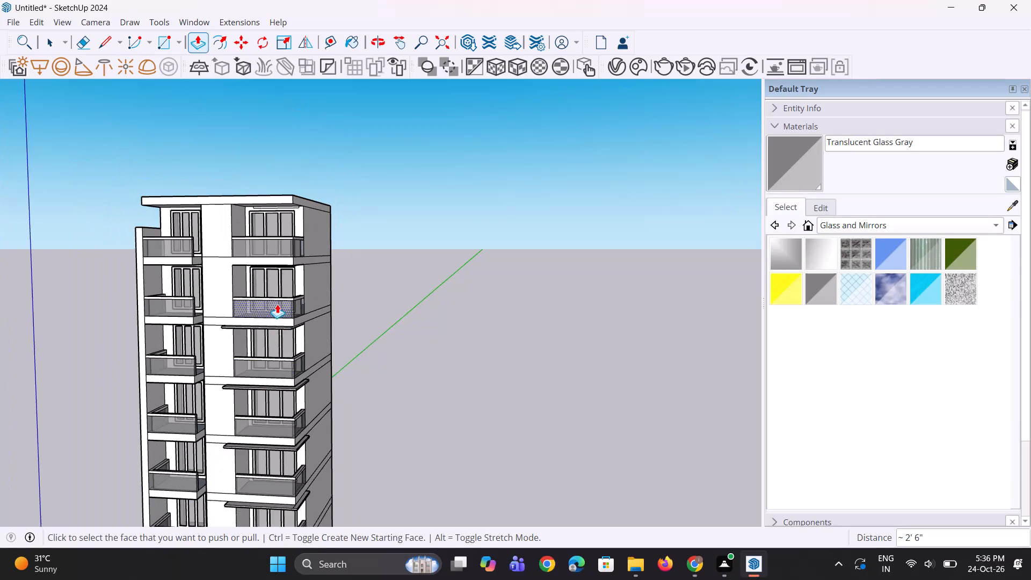
Pull the strip above the window one floor below the top outward 11' 11 9/16" plus another 2' 11 11/16", flush with the canopy below.
scroll(273, 292, up, 11)
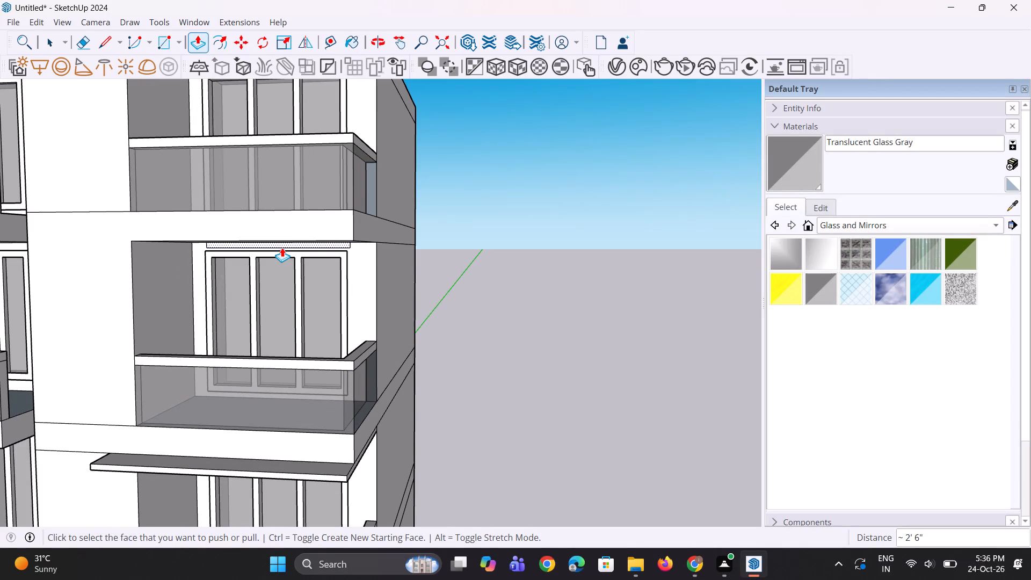
click(282, 248)
click(207, 474)
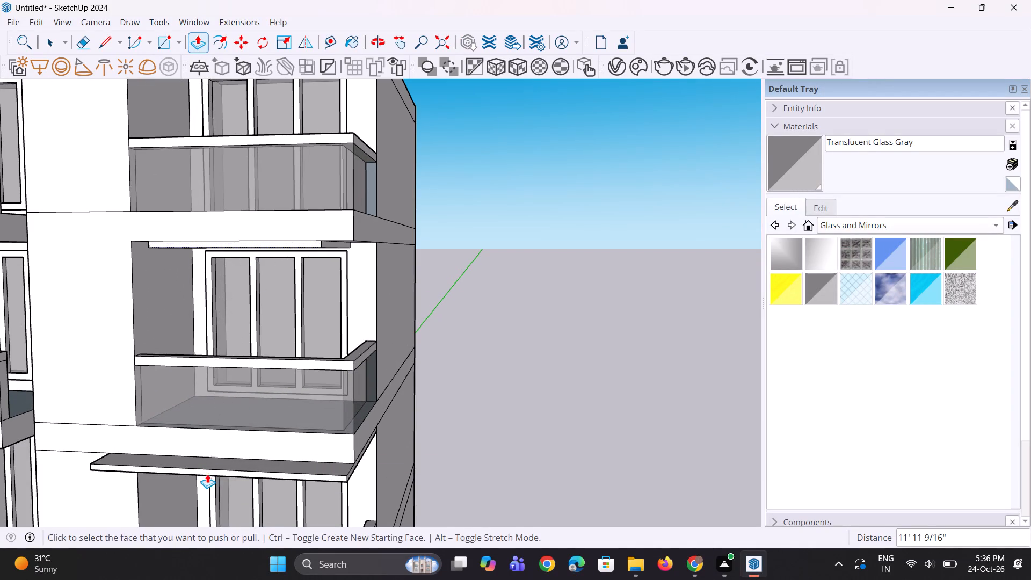
middle_drag(241, 359, 166, 427)
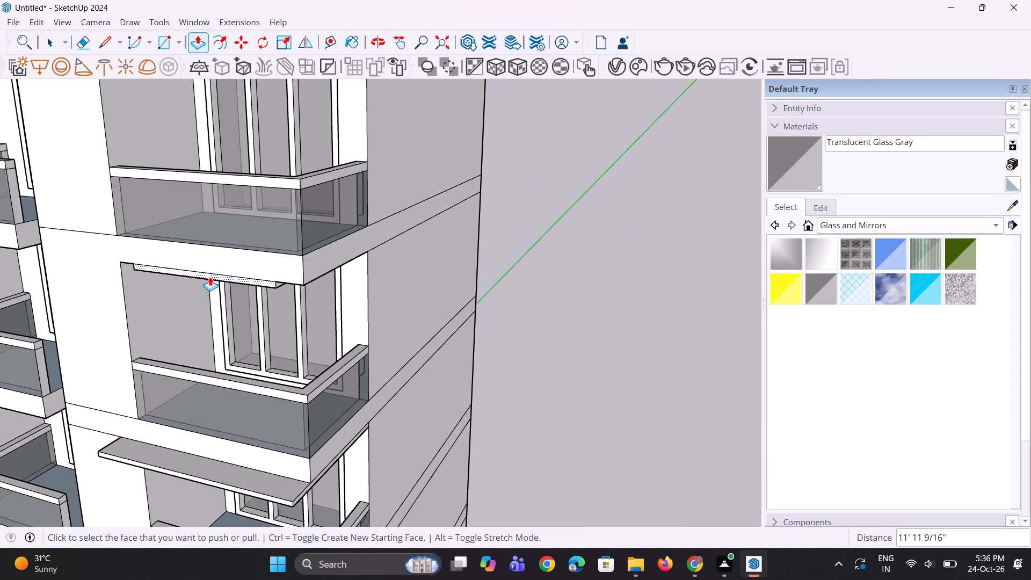
click(210, 276)
click(173, 480)
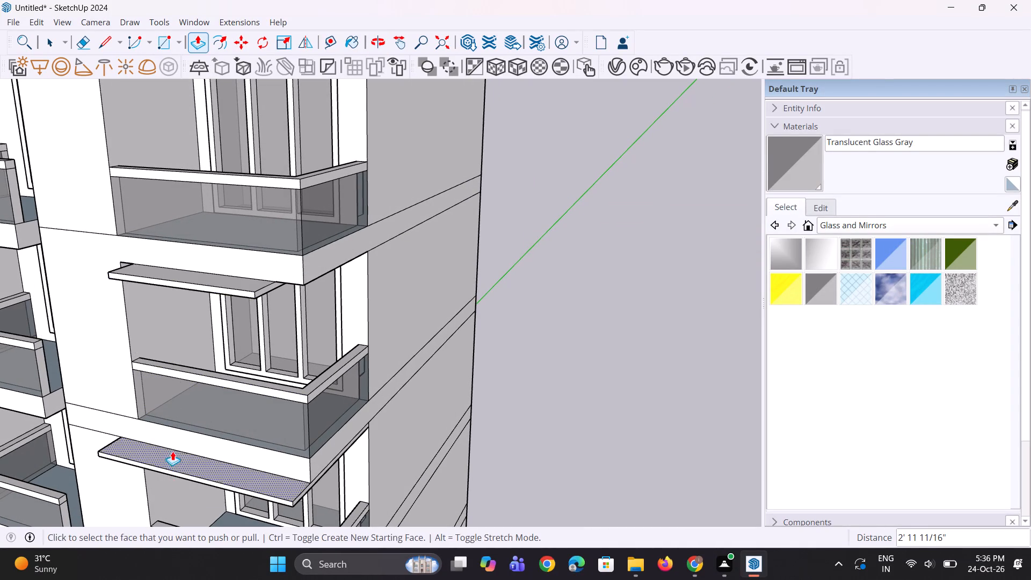
Copy the top edge of the balcony's side wall beside the new canopy straight down about 1' 3 7/8".
middle_drag(172, 450, 258, 352)
scroll(208, 282, up, 2)
scroll(104, 134, up, 1)
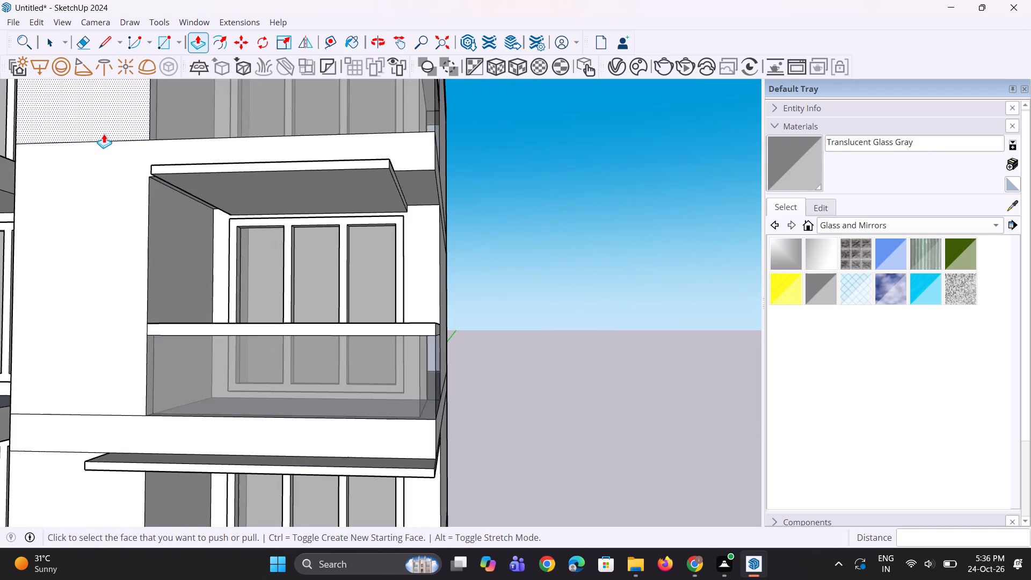
scroll(104, 134, up, 1)
key(space)
scroll(145, 193, up, 4)
key(space)
key(space)
click(168, 187)
scroll(163, 187, up, 1)
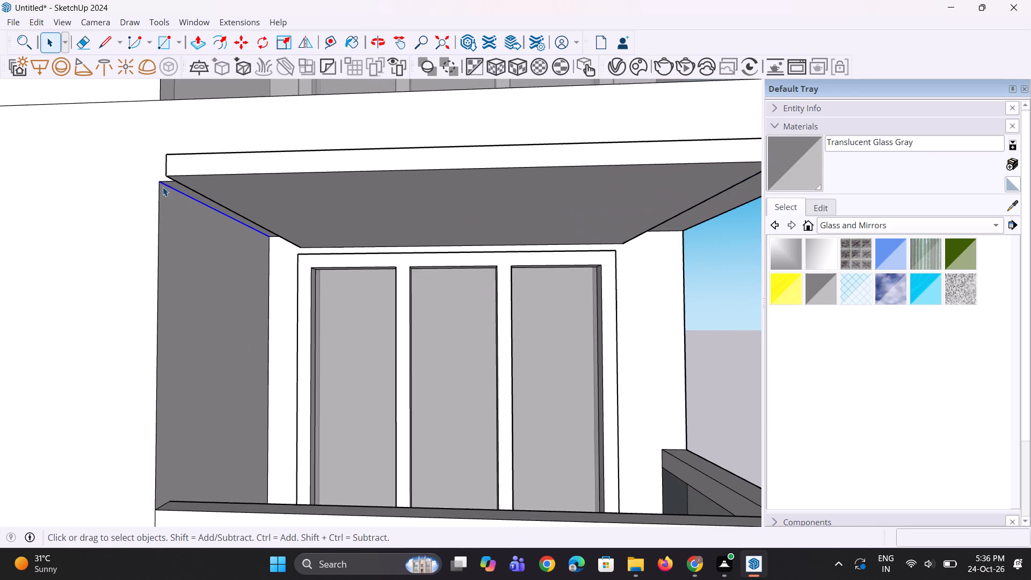
scroll(163, 187, up, 2)
key(m)
click(154, 180)
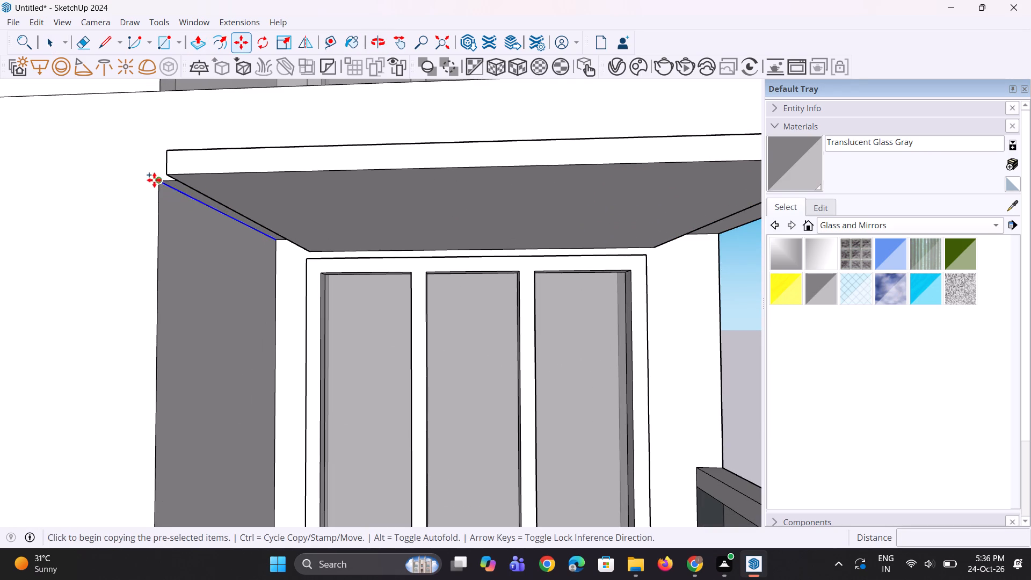
click(156, 232)
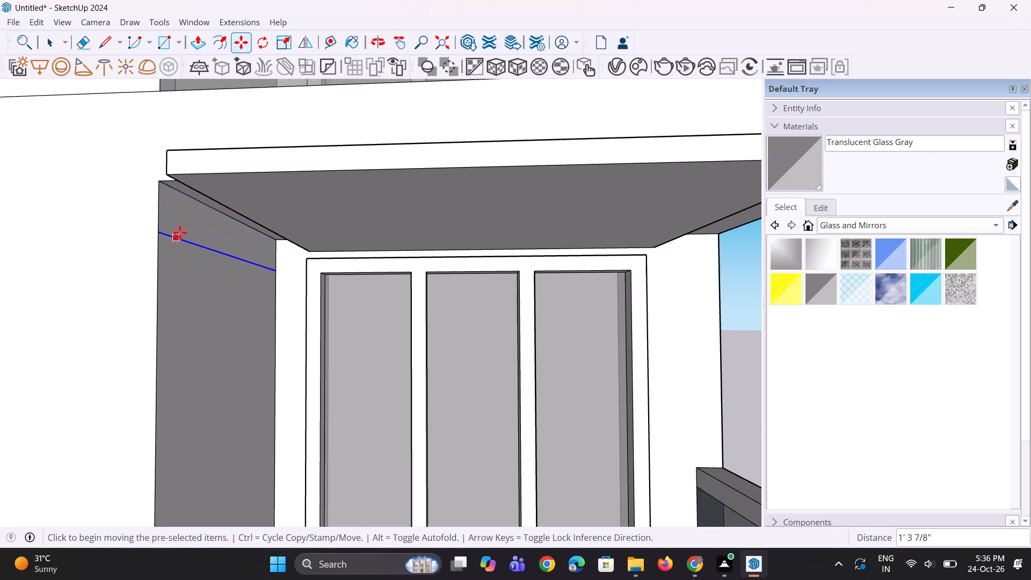
Push the strip above the copied edge about 3' 6 3/16" into the wall to form a recess.
key(p)
click(187, 227)
click(70, 233)
Extend the new canopy's end on the recess side about 3' 9 11/16", lining it up with the end of the canopy below.
scroll(229, 212, down, 5)
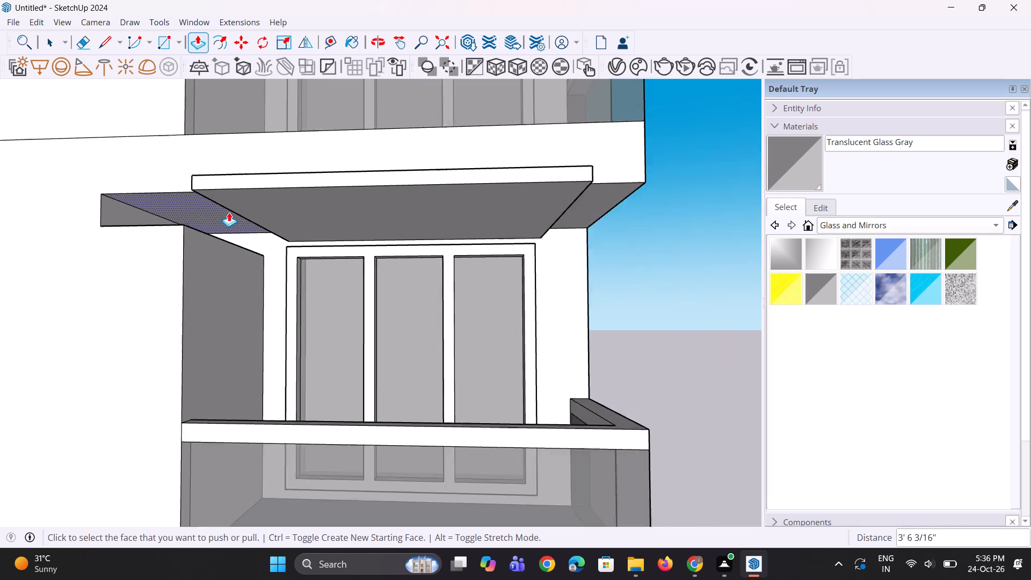
middle_drag(230, 216, 347, 273)
scroll(300, 247, up, 1)
click(300, 242)
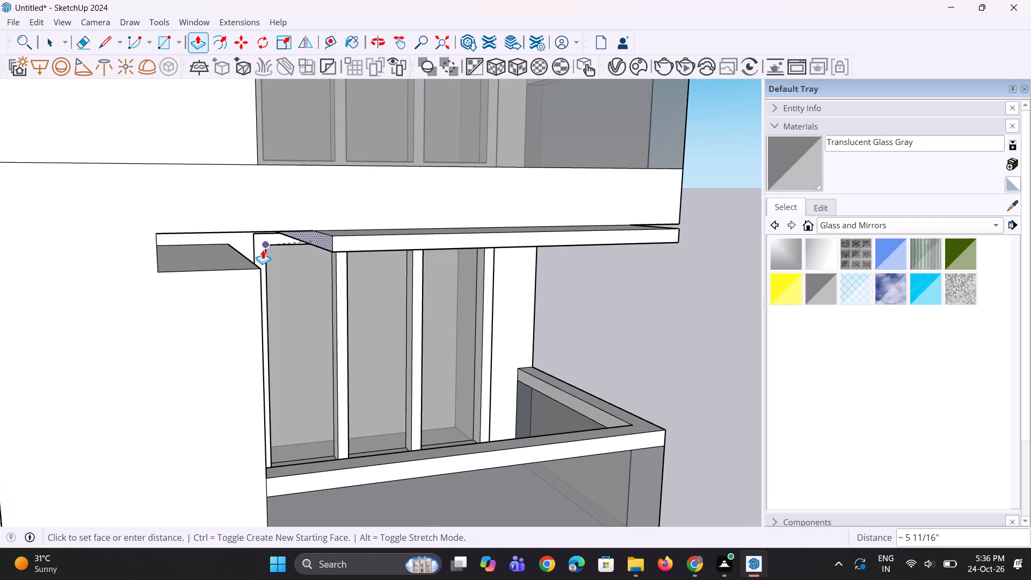
scroll(243, 246, down, 10)
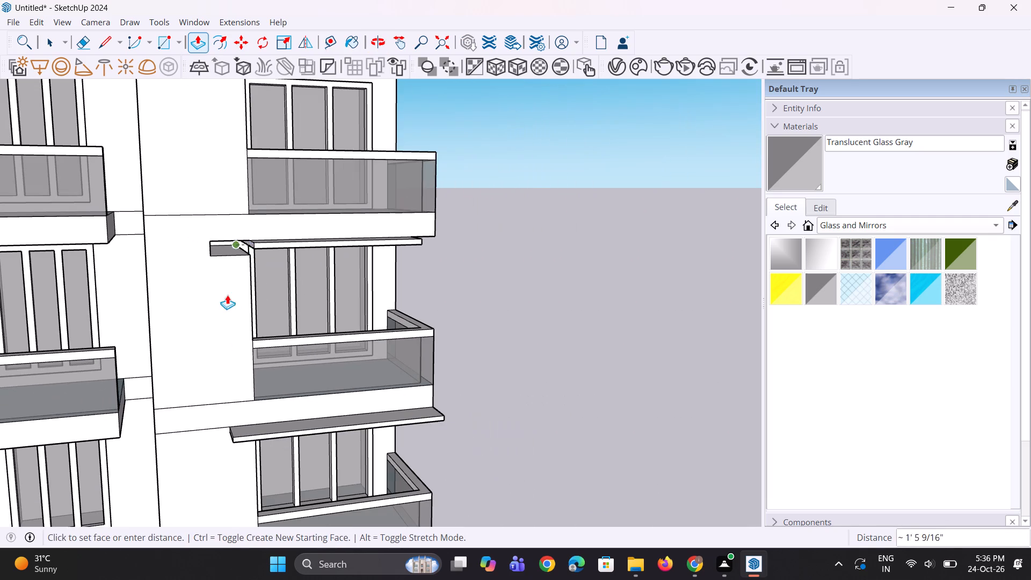
click(234, 428)
Shrink the recess behind the canopy by pulling its end face in 1' 2 1/16" and its bottom face up 5 11/16".
middle_drag(221, 324, 118, 278)
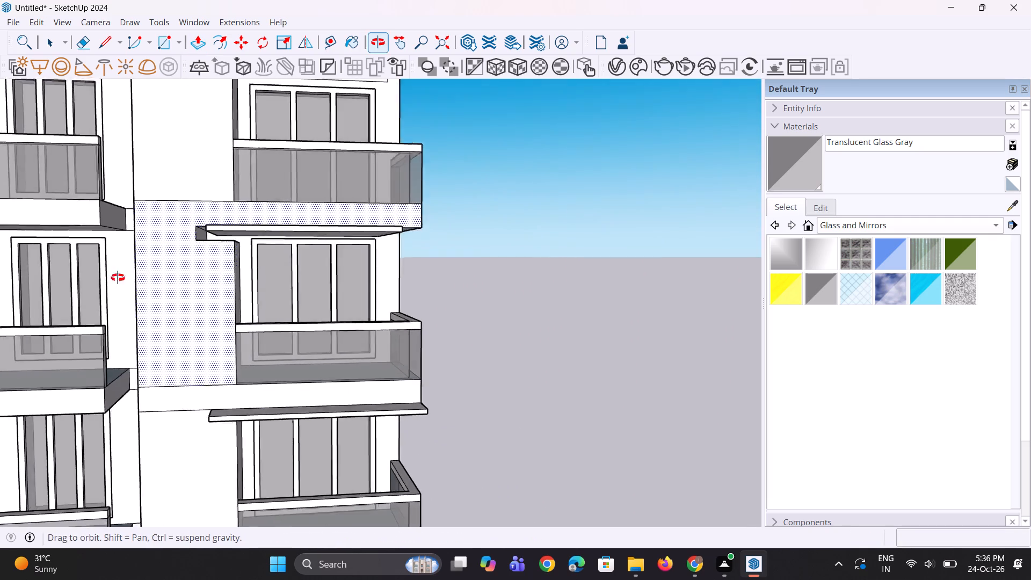
middle_drag(118, 278, 112, 275)
scroll(187, 230, up, 6)
middle_drag(191, 219, 253, 270)
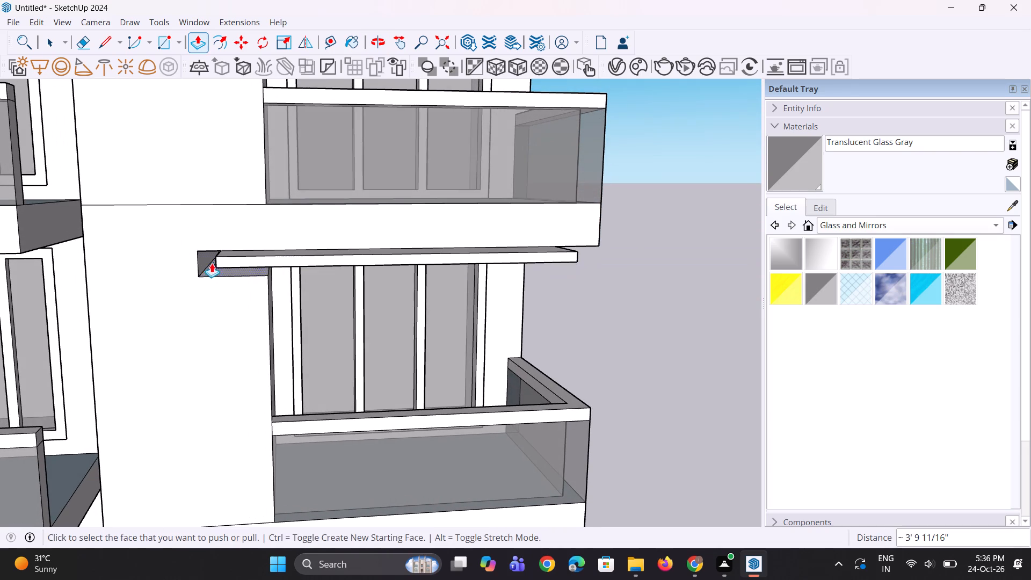
click(202, 260)
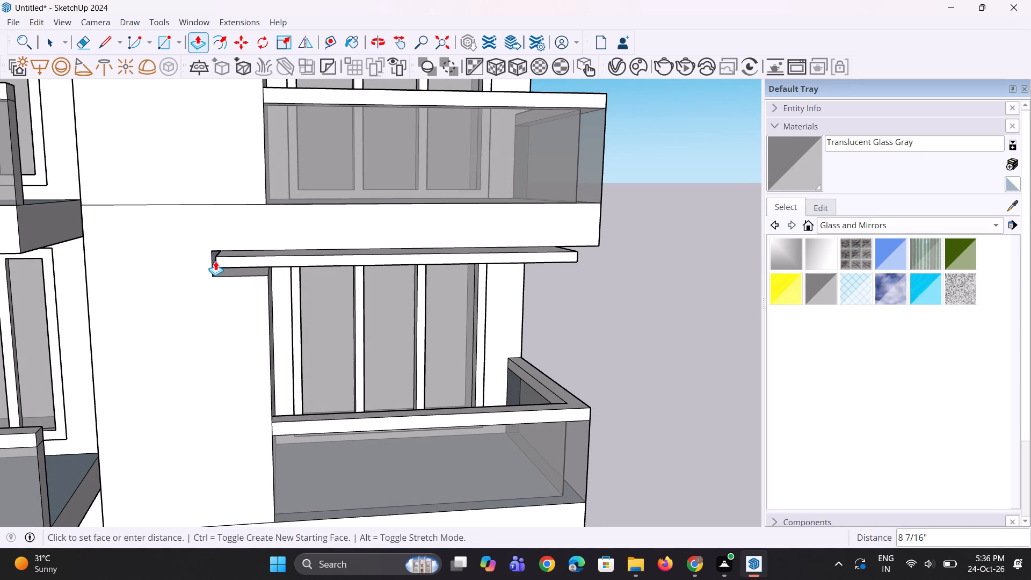
scroll(217, 263, up, 7)
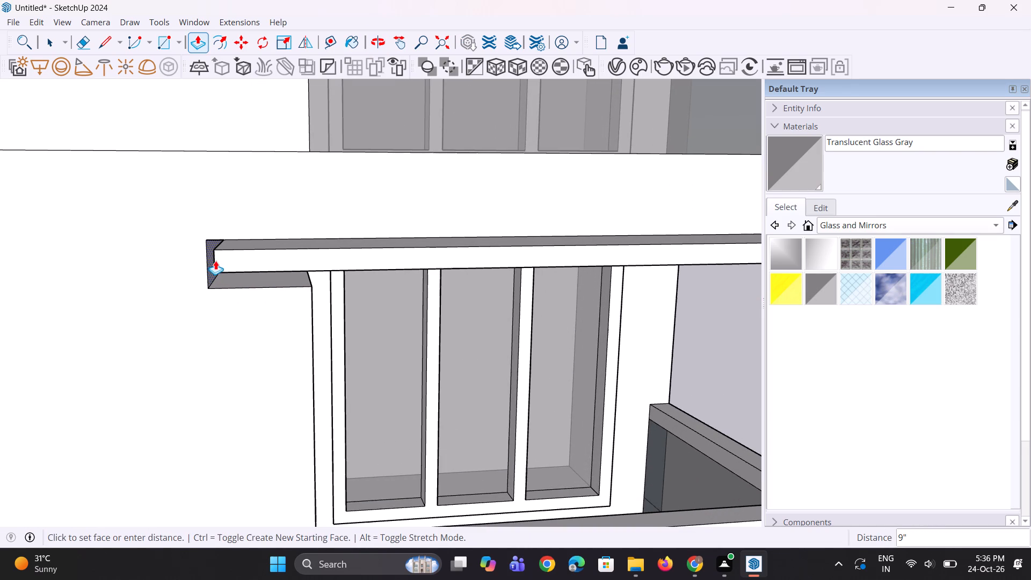
scroll(213, 248, up, 2)
click(213, 248)
scroll(257, 283, up, 1)
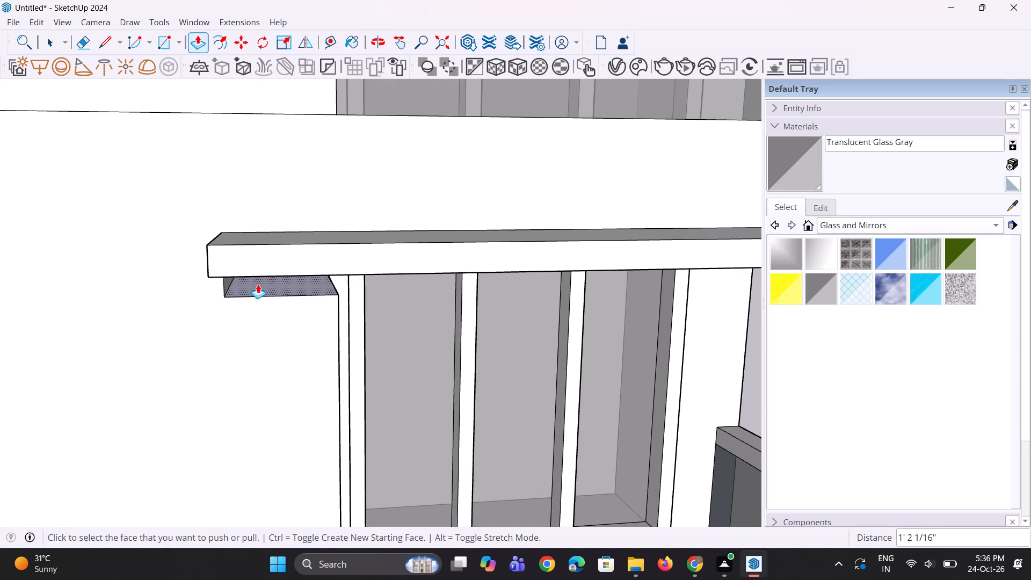
click(258, 285)
click(214, 266)
Extend the canopy's opposite end toward the building's corner about 2' 6", matching the end of the canopy below.
scroll(251, 329, up, 1)
middle_drag(251, 329, 259, 222)
scroll(179, 276, down, 12)
middle_drag(311, 267, 159, 354)
scroll(374, 338, up, 2)
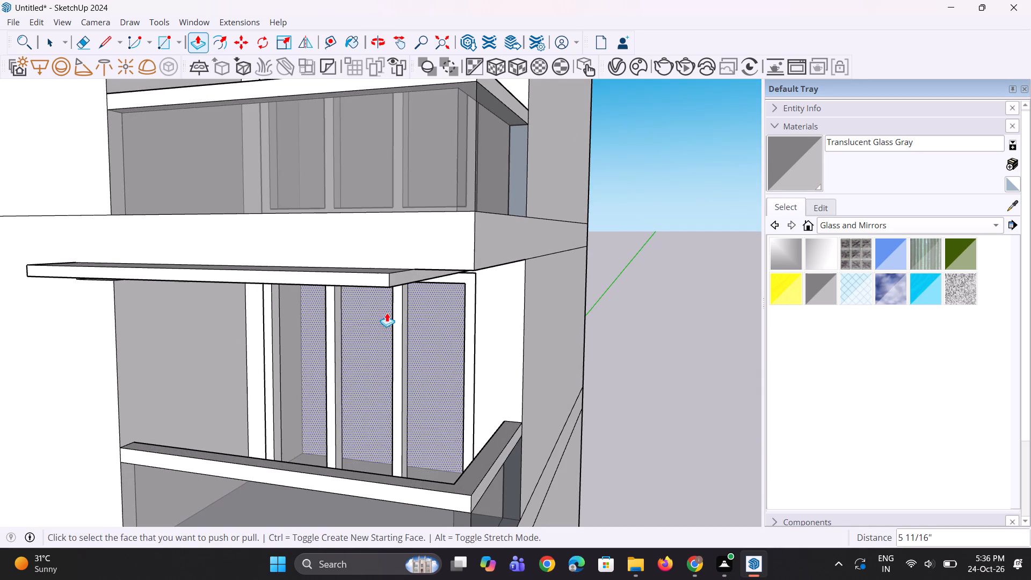
click(394, 282)
scroll(450, 316, down, 9)
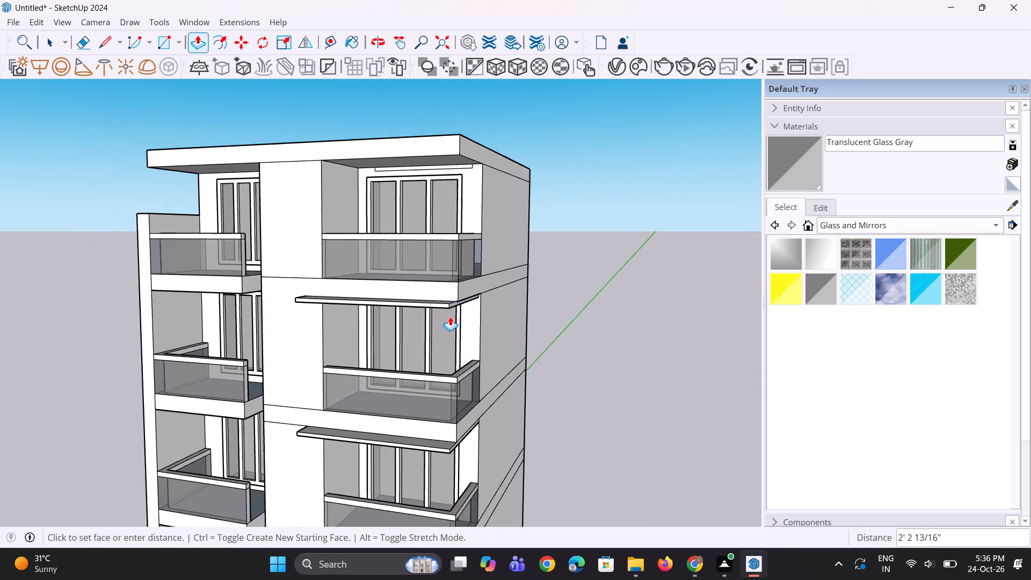
scroll(450, 316, down, 3)
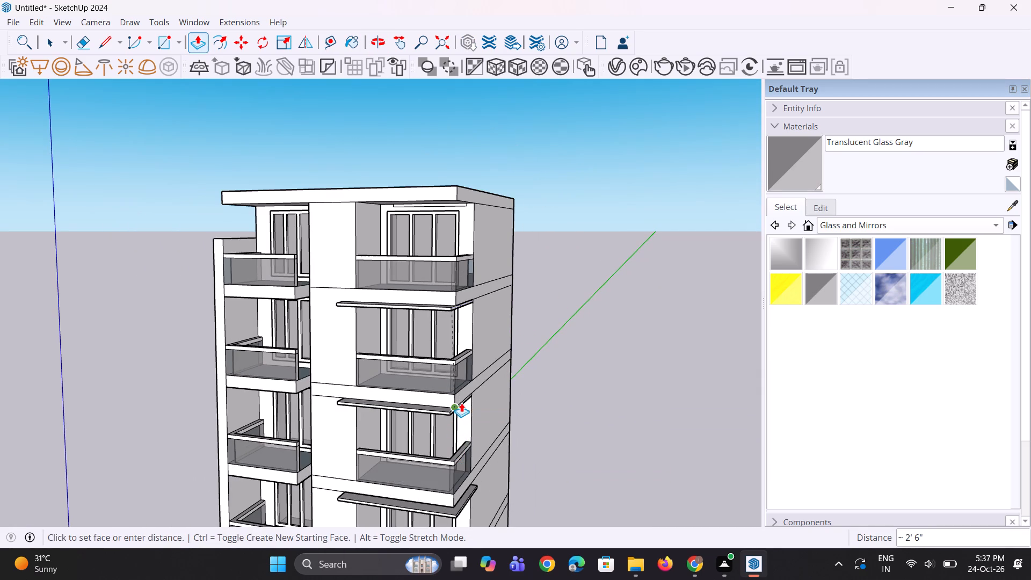
scroll(455, 394, up, 9)
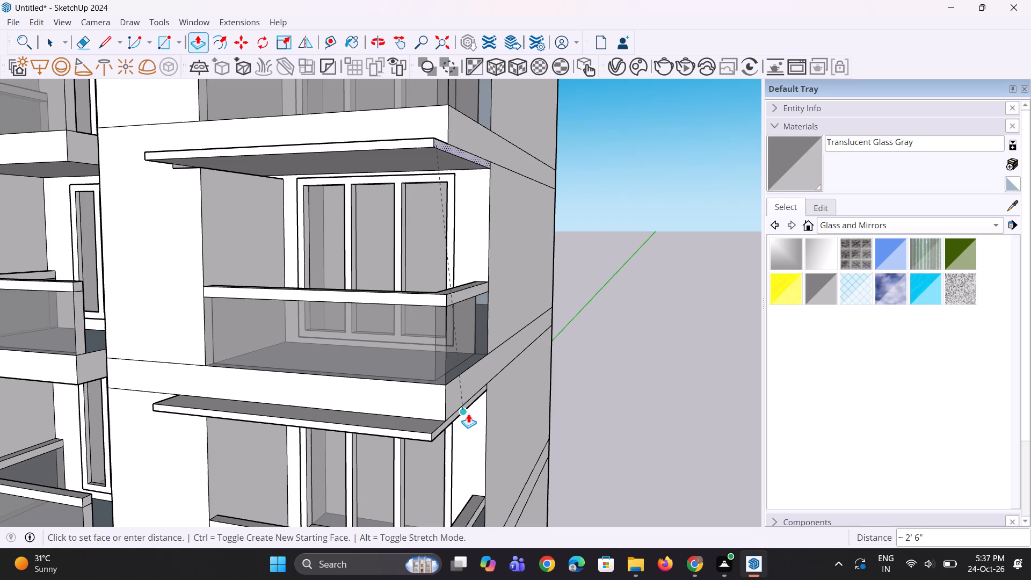
click(468, 414)
Extend the same canopy's corner end a further 1' 2 13/16", aligned with the longer canopy two floors below.
scroll(469, 395, down, 5)
middle_drag(442, 314, 442, 389)
scroll(455, 307, up, 3)
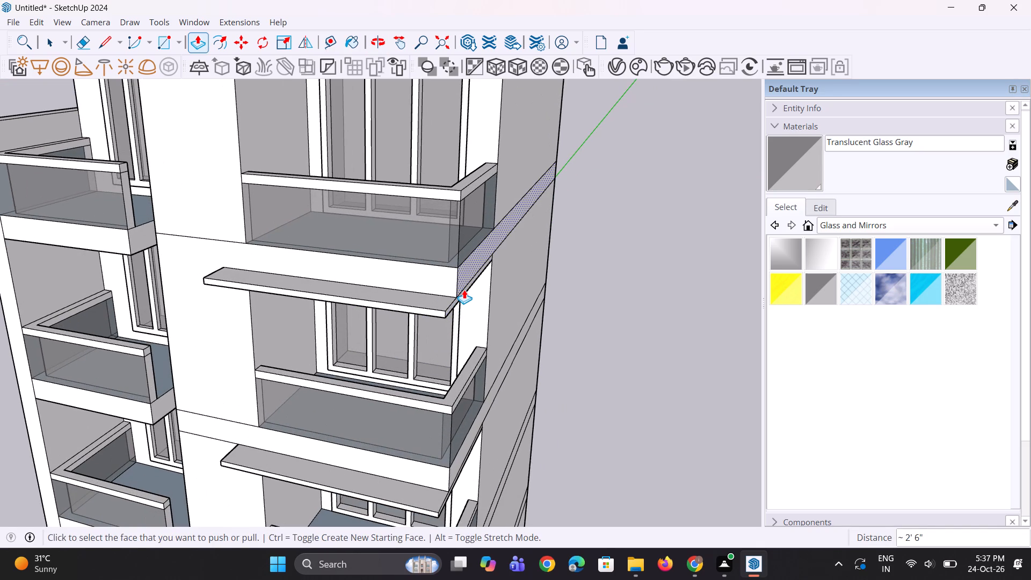
click(464, 289)
key(Escape)
scroll(470, 321, up, 3)
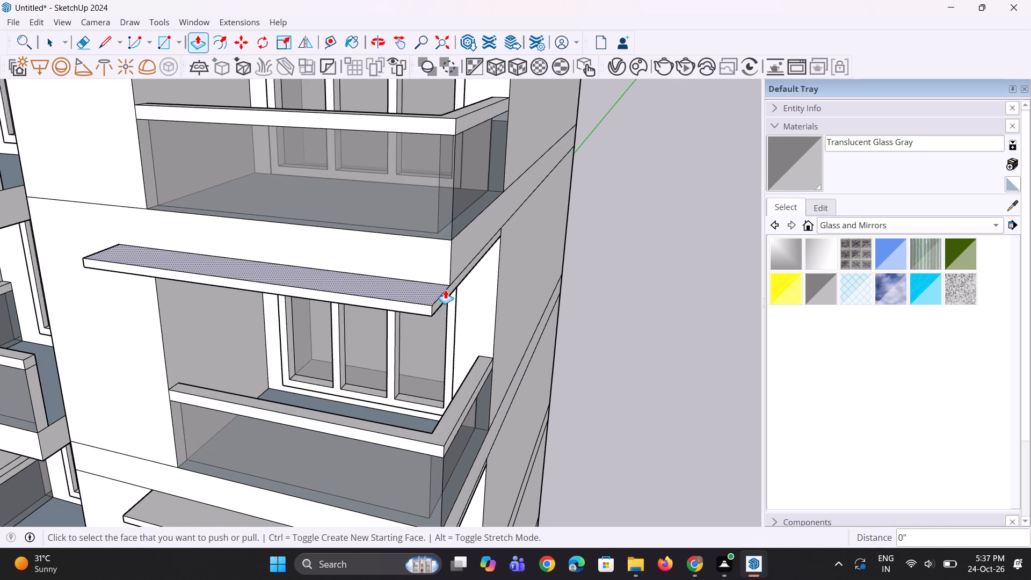
click(446, 295)
scroll(478, 313, down, 9)
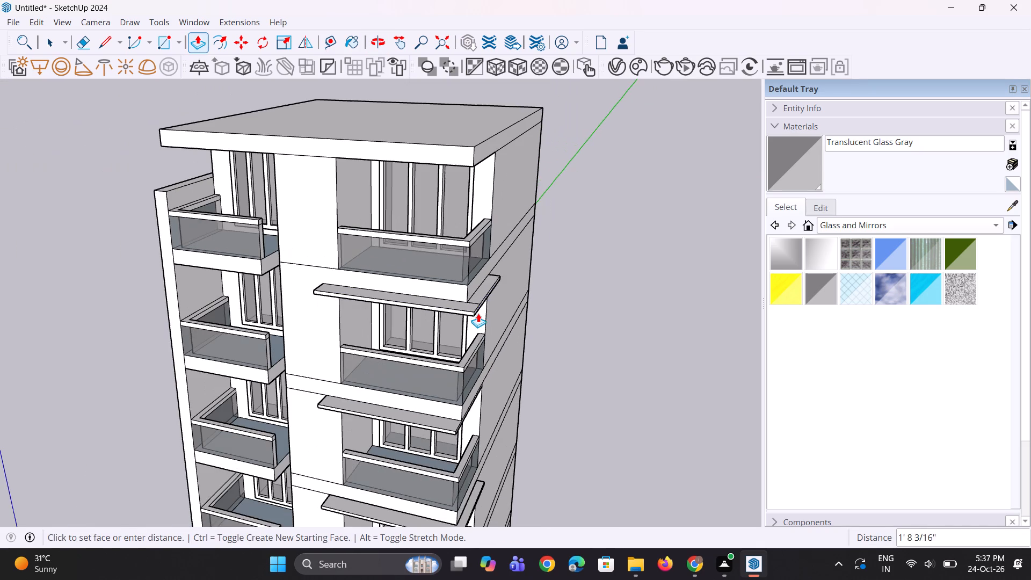
scroll(484, 501, up, 5)
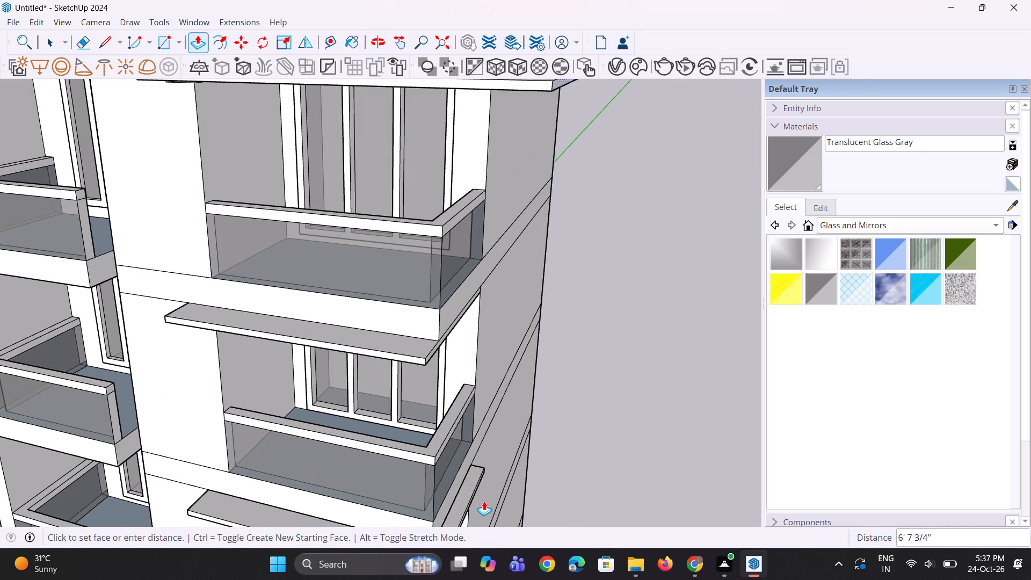
click(476, 492)
Repeat the 1' 2 13/16" extension on the corner end of the next canopy down.
scroll(448, 405, down, 4)
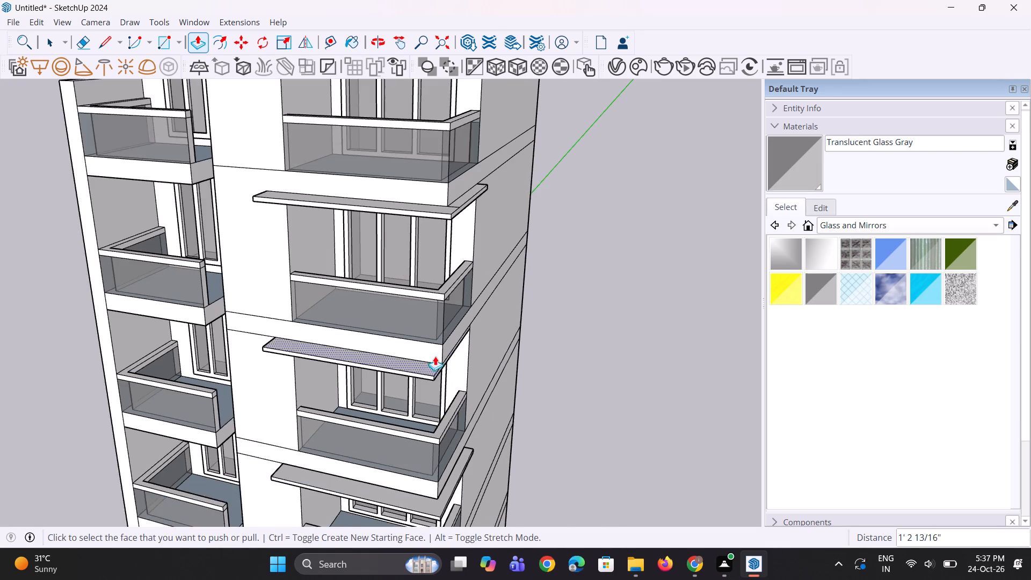
scroll(434, 353, up, 5)
double_click(446, 371)
Pull the strip above the top-floor window outward 11' 11 9/16" plus another 2' 11 11/16", flush with the canopy below.
scroll(460, 386, down, 5)
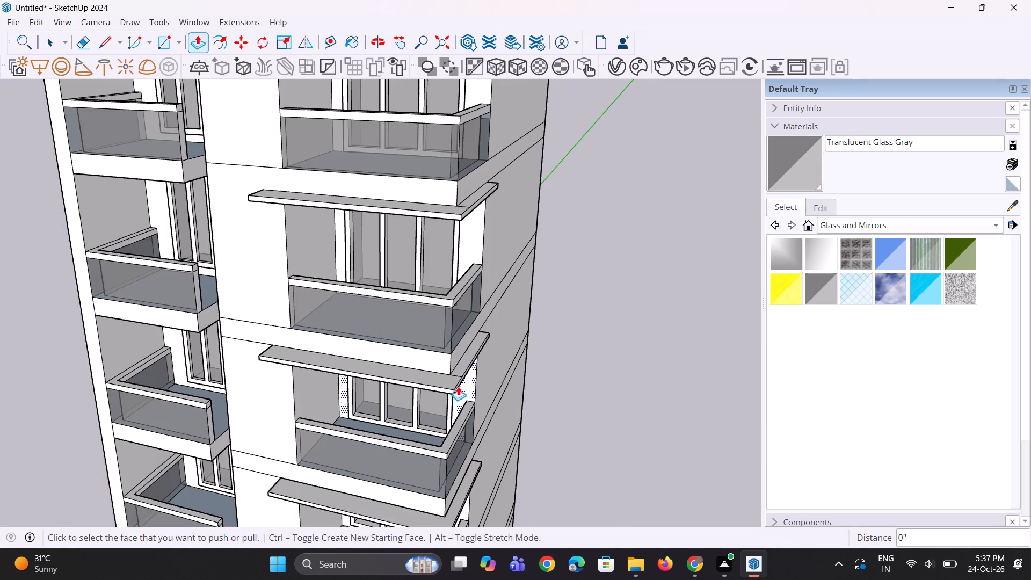
scroll(448, 180, up, 4)
scroll(447, 381, down, 9)
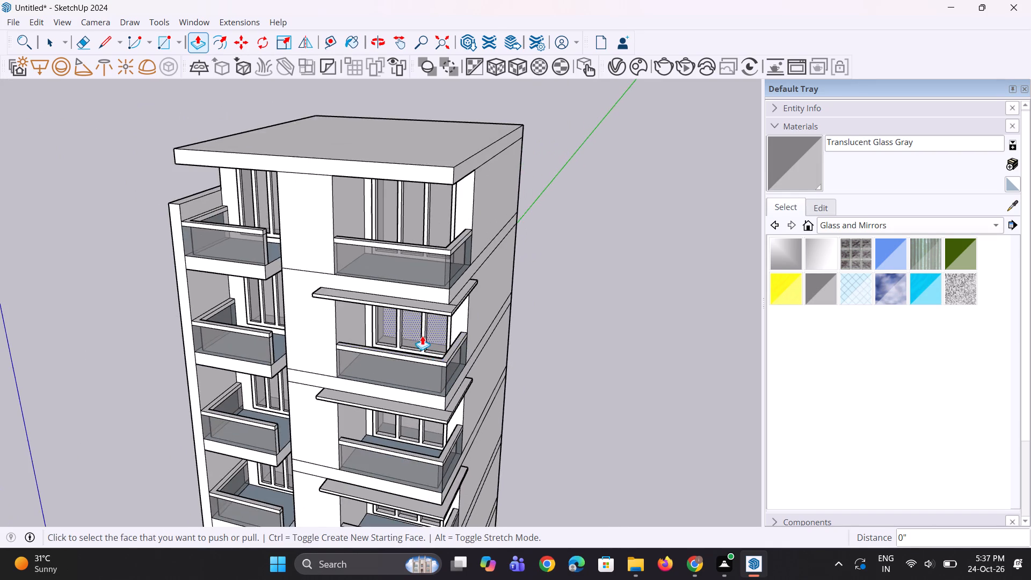
middle_drag(422, 336, 419, 271)
scroll(400, 186, up, 2)
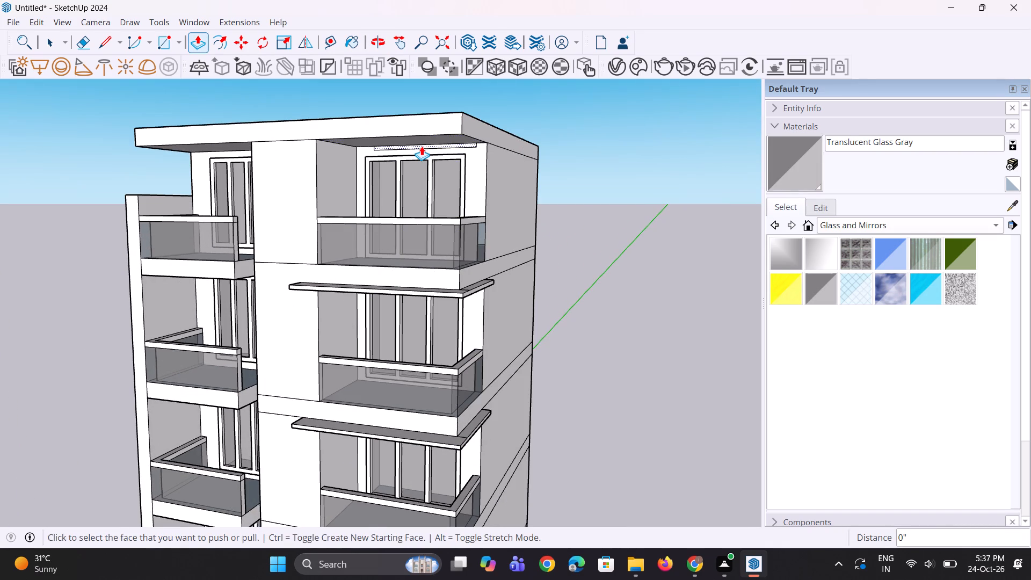
click(422, 146)
click(355, 295)
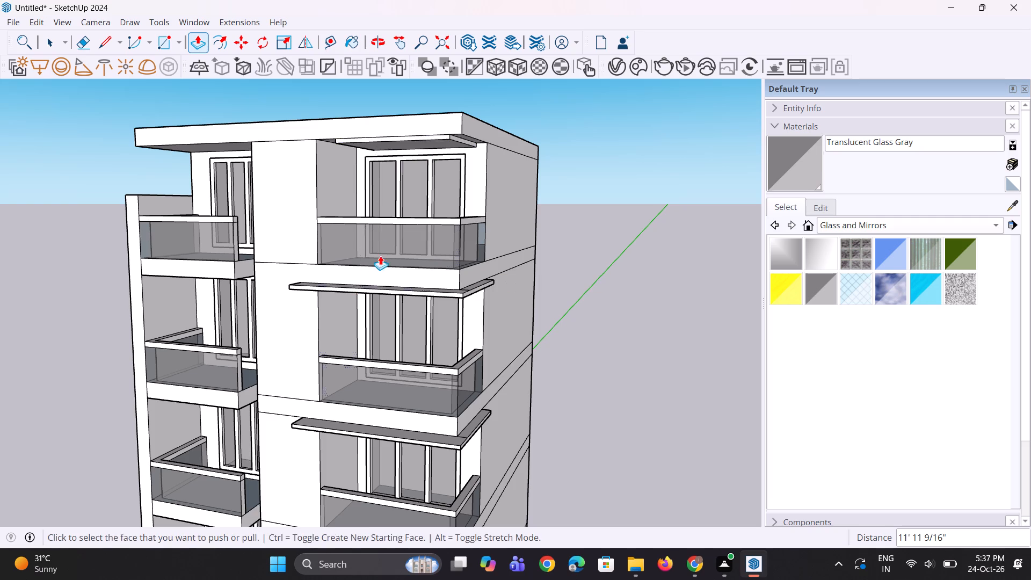
middle_drag(382, 251, 379, 309)
scroll(413, 169, up, 1)
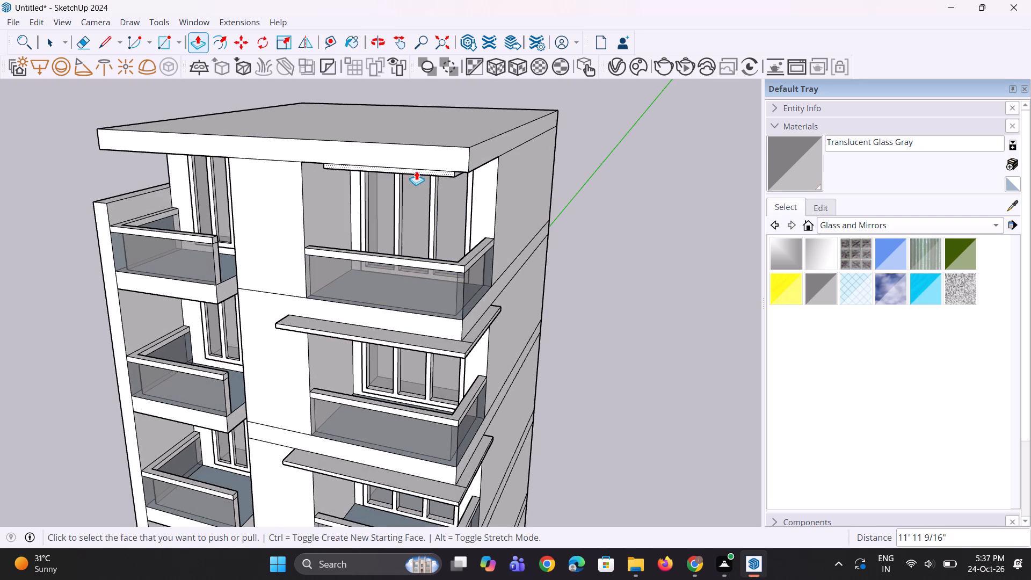
click(416, 171)
click(355, 336)
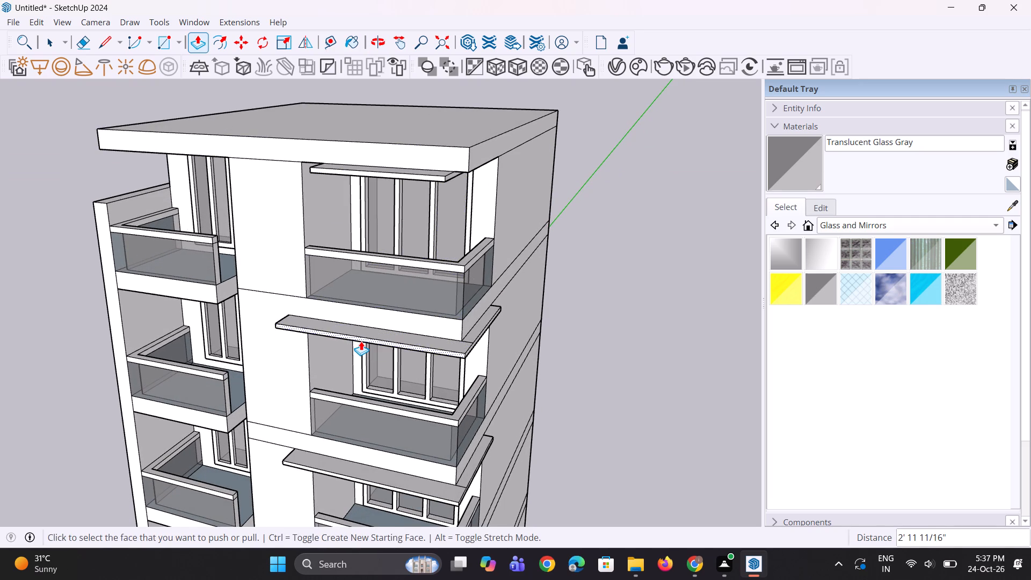
Copy the top edge of the side wall beside the top-floor balcony window straight down 1' 3 1/4".
scroll(361, 341, down, 3)
middle_drag(368, 329, 378, 311)
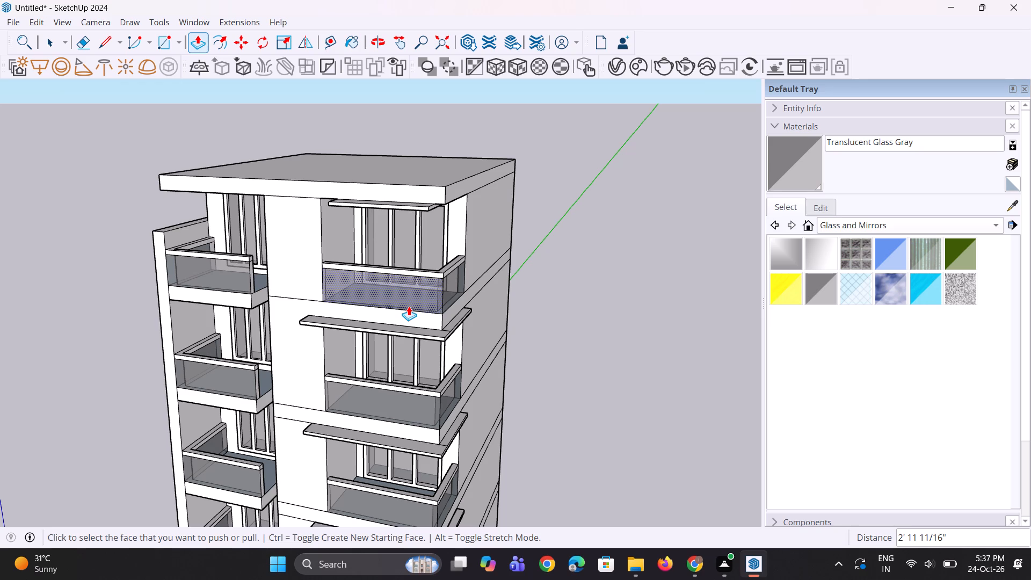
key(space)
key(space)
key(space)
scroll(287, 211, up, 1)
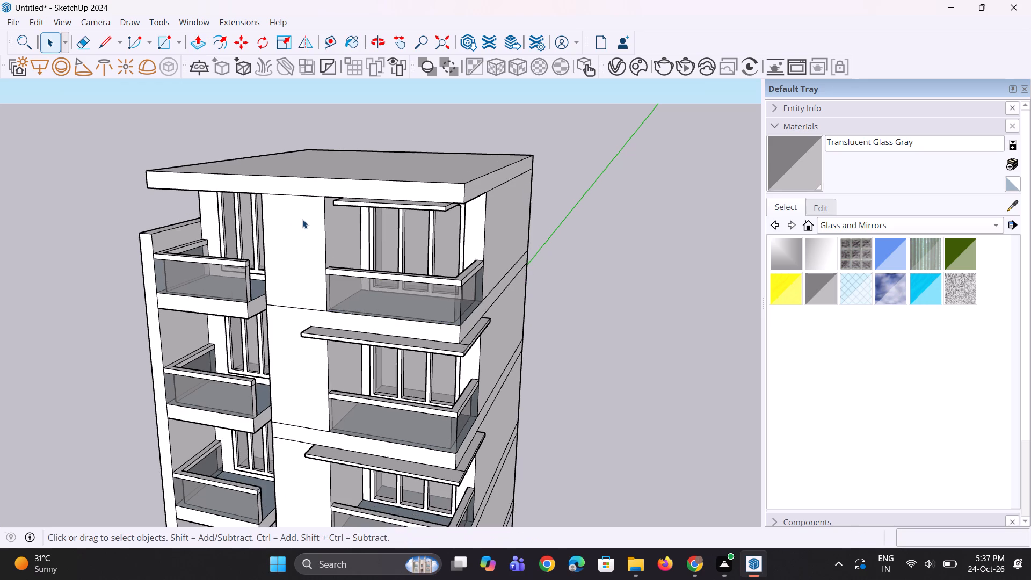
middle_drag(311, 230, 331, 187)
scroll(339, 182, up, 6)
click(339, 176)
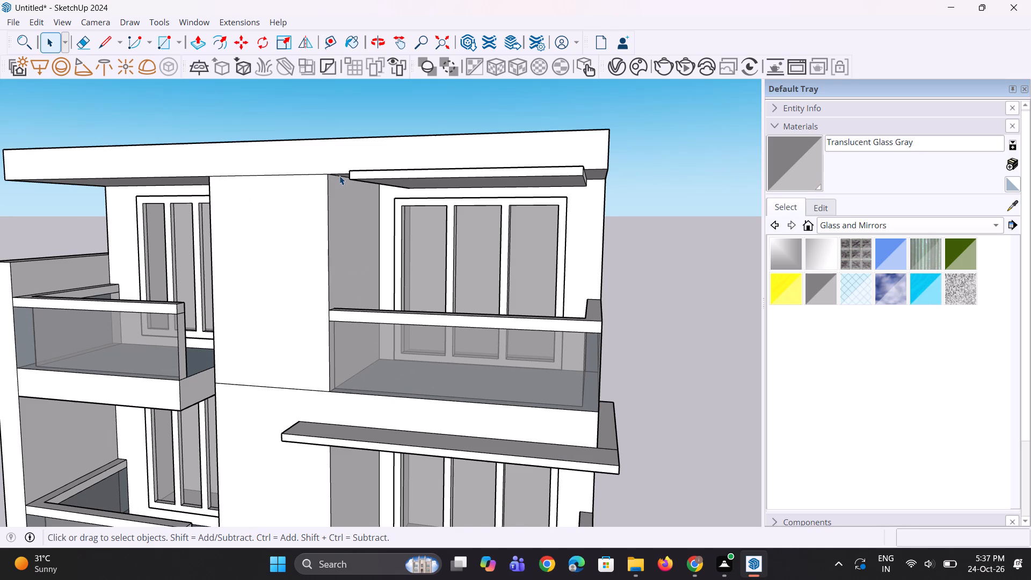
scroll(335, 193, up, 1)
middle_drag(335, 193, 332, 170)
scroll(332, 170, up, 3)
click(329, 160)
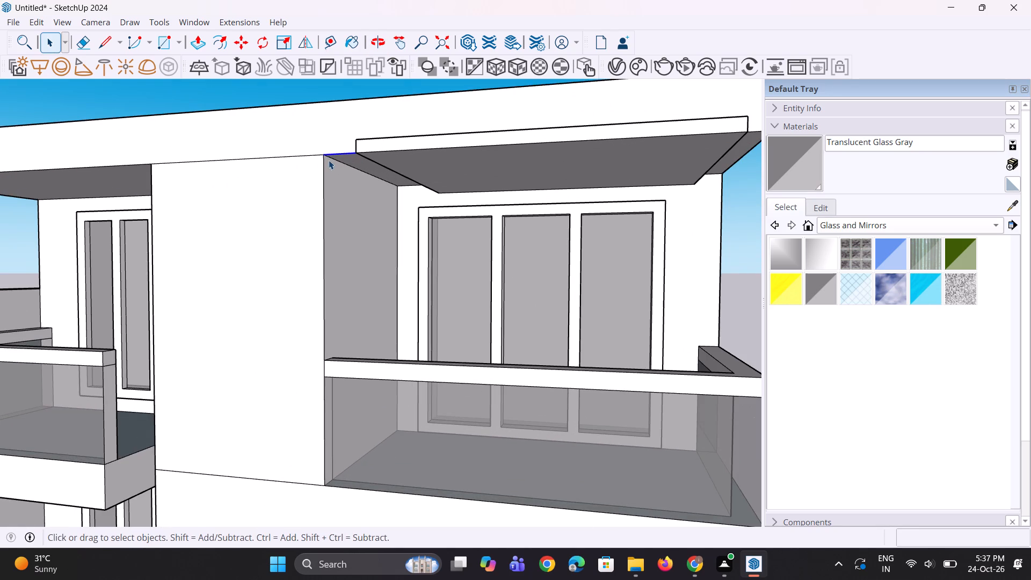
scroll(329, 160, up, 3)
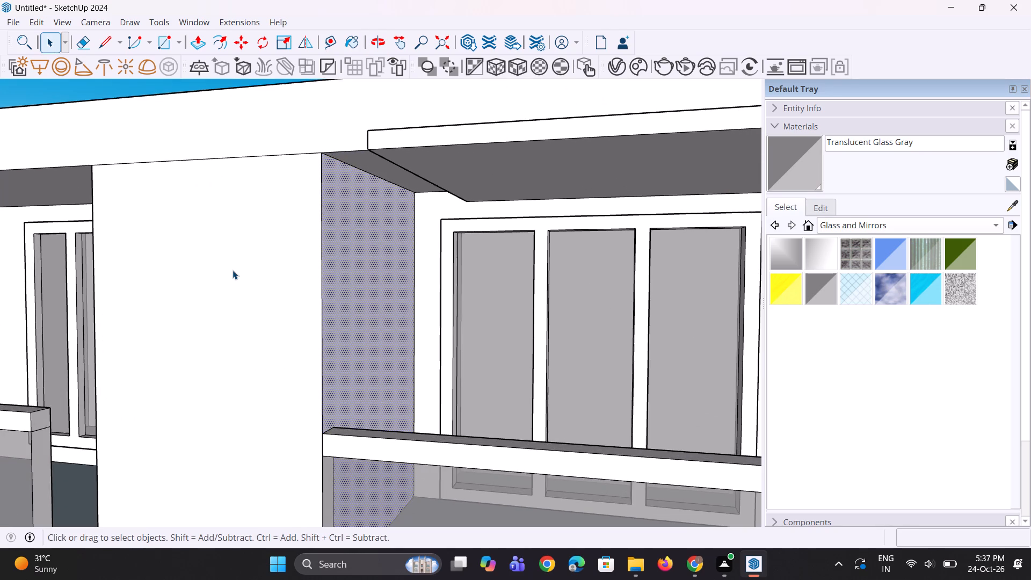
scroll(233, 270, up, 2)
click(376, 143)
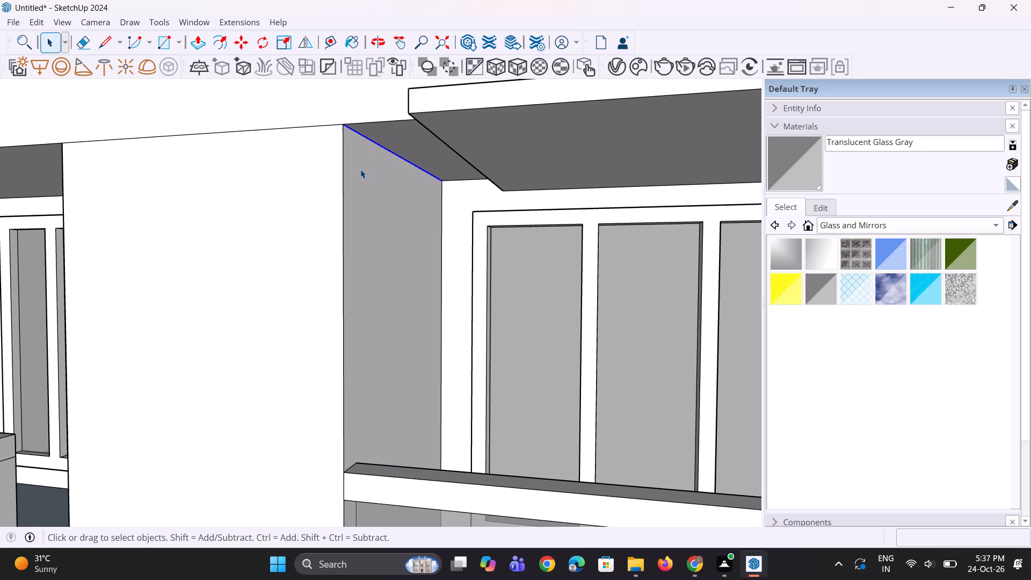
key(m)
scroll(360, 169, up, 1)
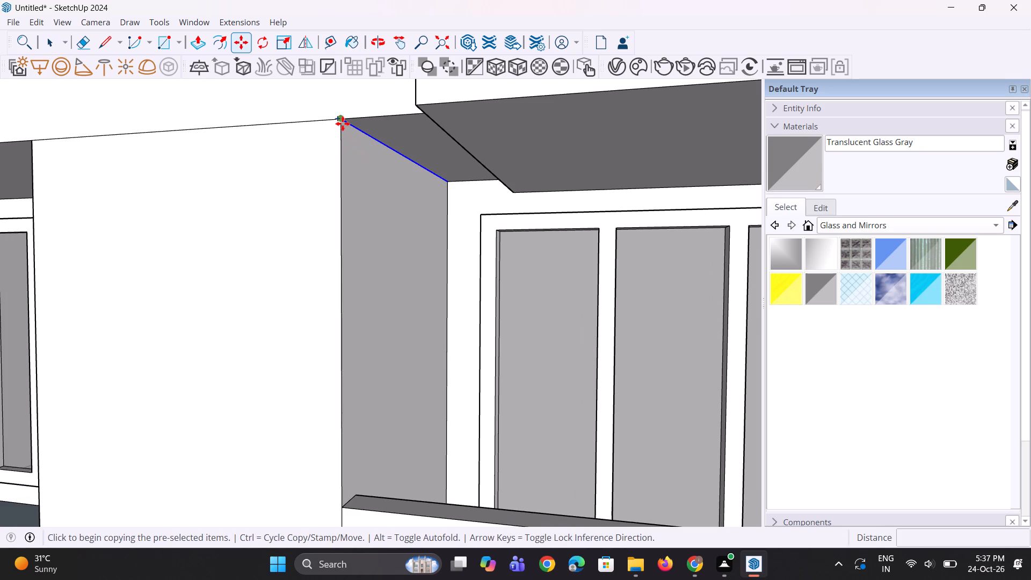
click(343, 124)
click(343, 173)
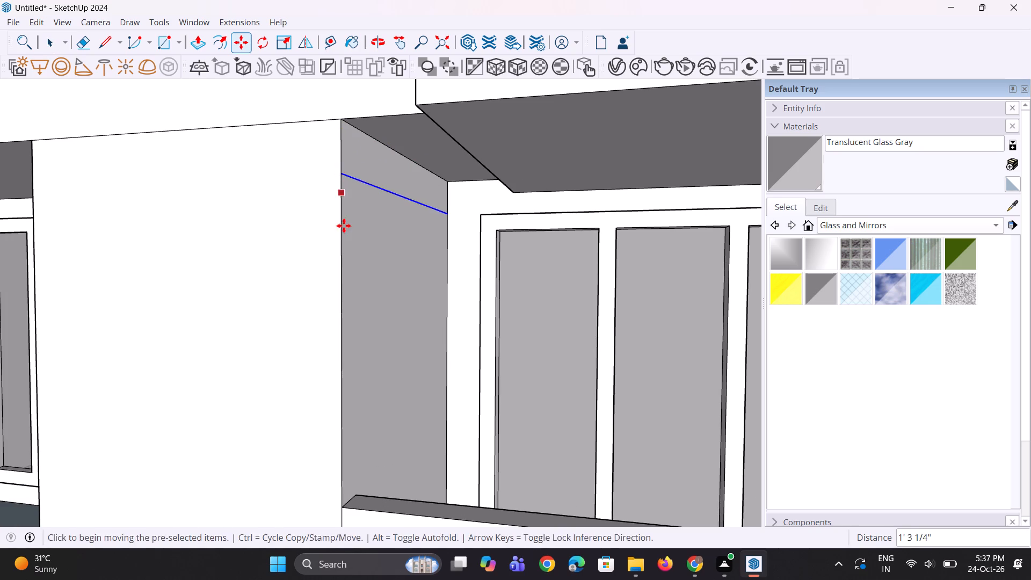
Push the new strip at the top of that side wall 4' 7 7/8" into the wall to form a recess.
middle_drag(346, 226, 367, 298)
key(p)
click(373, 234)
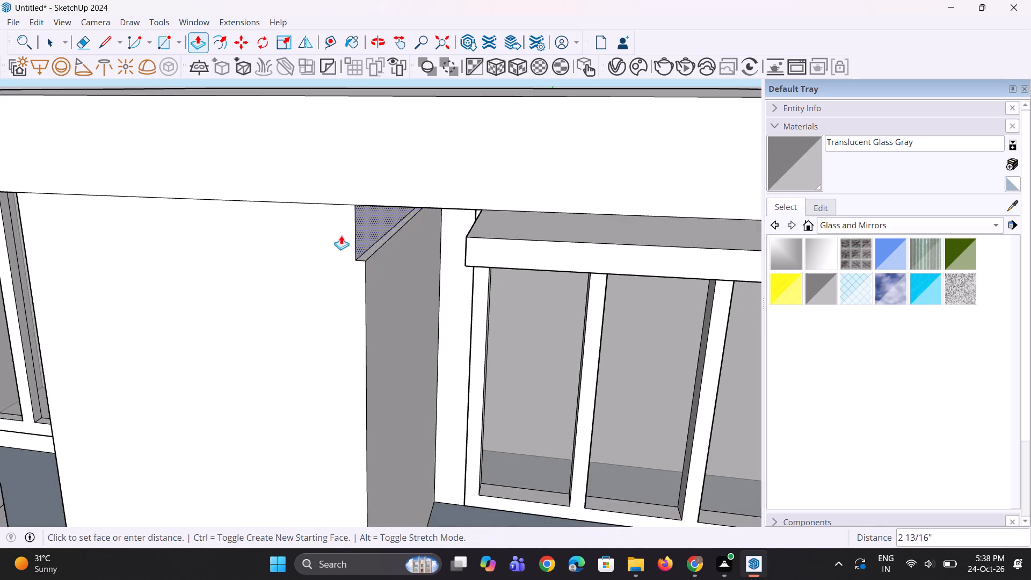
click(192, 240)
Extend the top-floor canopy's inner end about 4' 11 3/16" through the recess, aligned with the end of the canopy below.
middle_drag(361, 256, 453, 238)
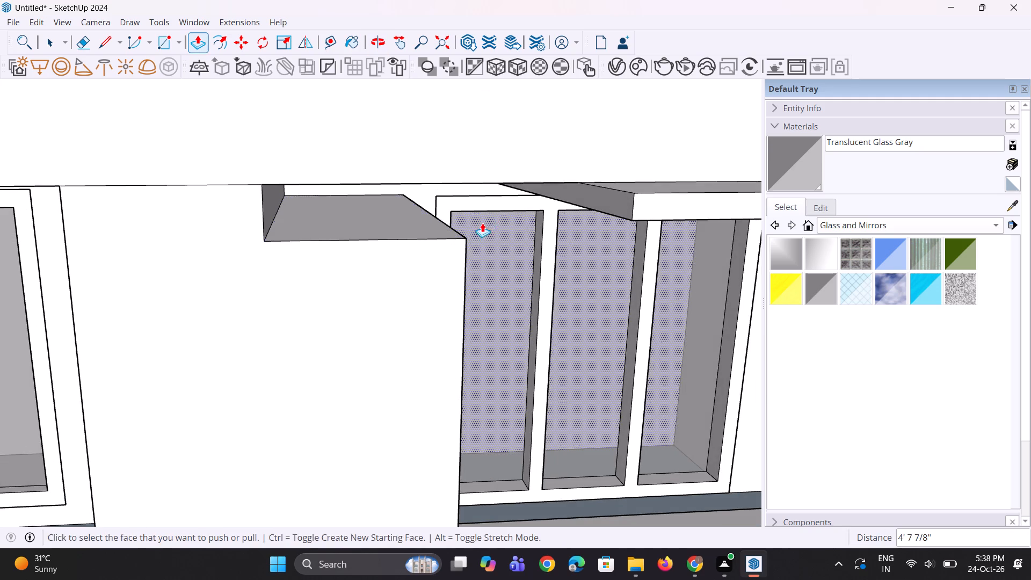
click(597, 198)
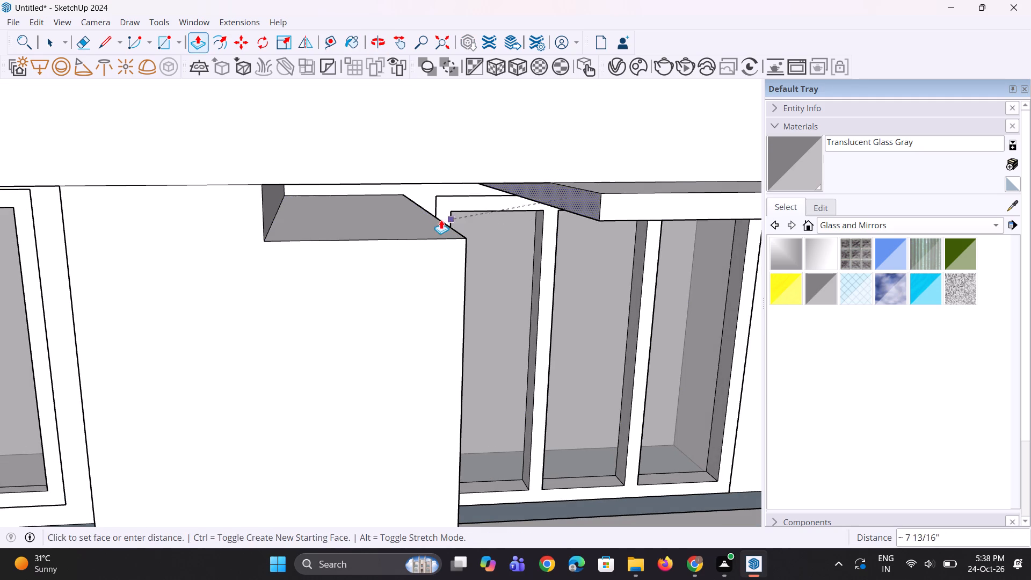
scroll(376, 226, down, 12)
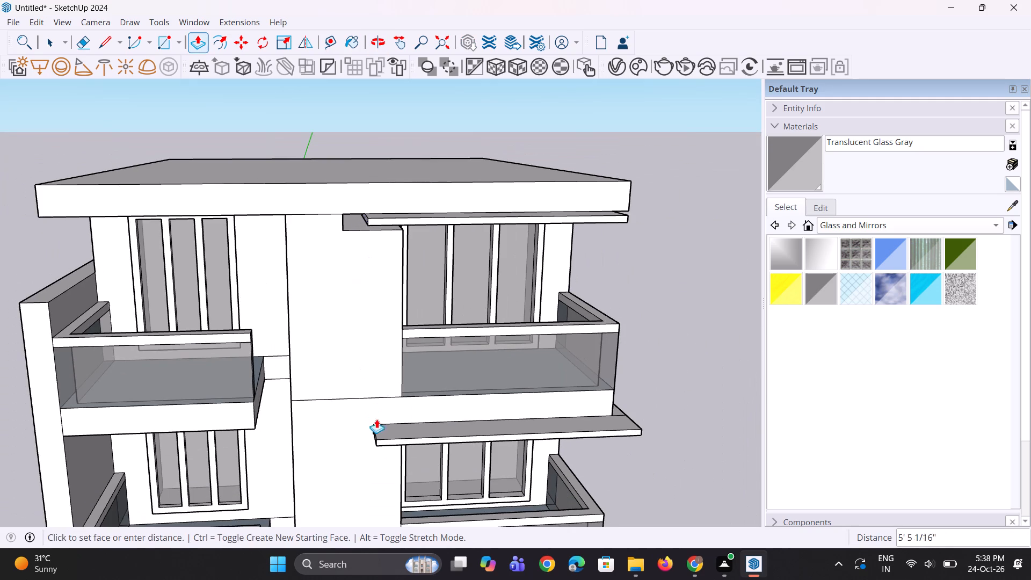
click(377, 437)
Pull the recess's inner end and floor back to the top-floor canopy, closing the gaps around its end.
middle_drag(371, 347, 344, 335)
scroll(340, 224, up, 2)
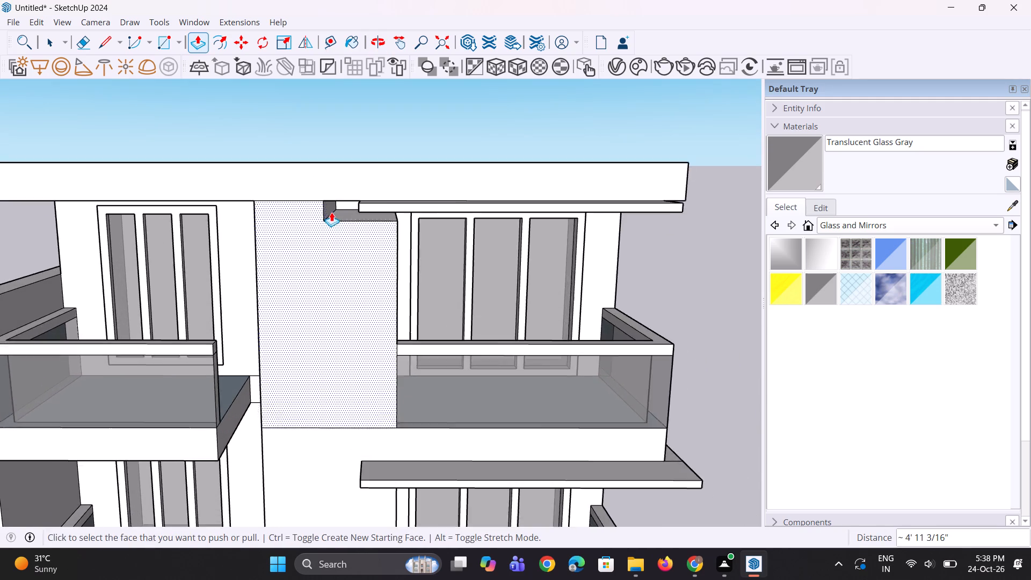
scroll(331, 212, up, 2)
click(331, 211)
click(366, 199)
scroll(402, 224, up, 2)
double_click(404, 219)
Extend the top-floor canopy's corner end about 1' 4 1/2" plus another 1' 2 13/16", matching the canopy below.
middle_drag(402, 299, 373, 233)
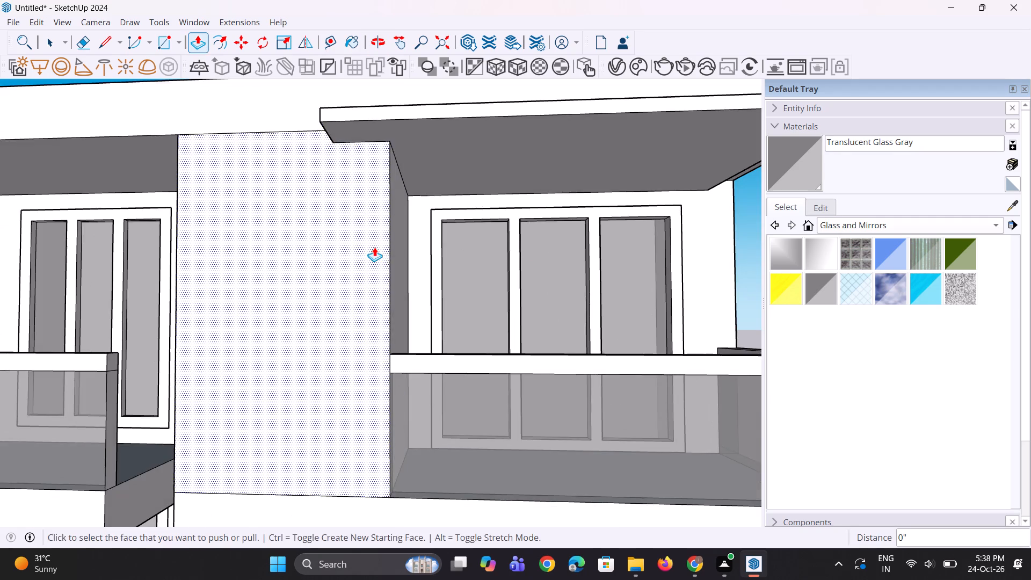
scroll(374, 247, down, 5)
middle_drag(377, 260, 371, 276)
scroll(371, 277, down, 6)
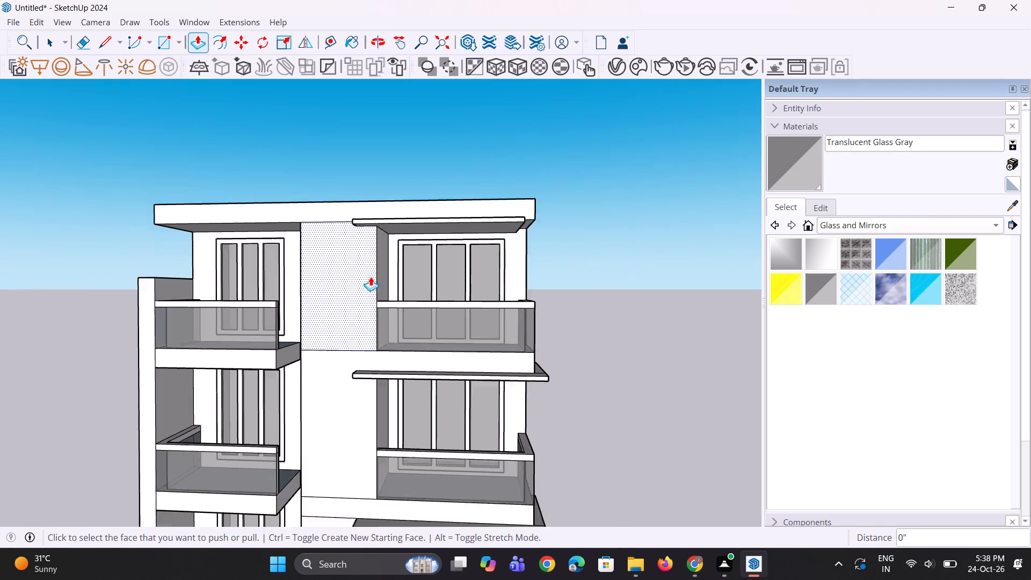
scroll(371, 277, down, 8)
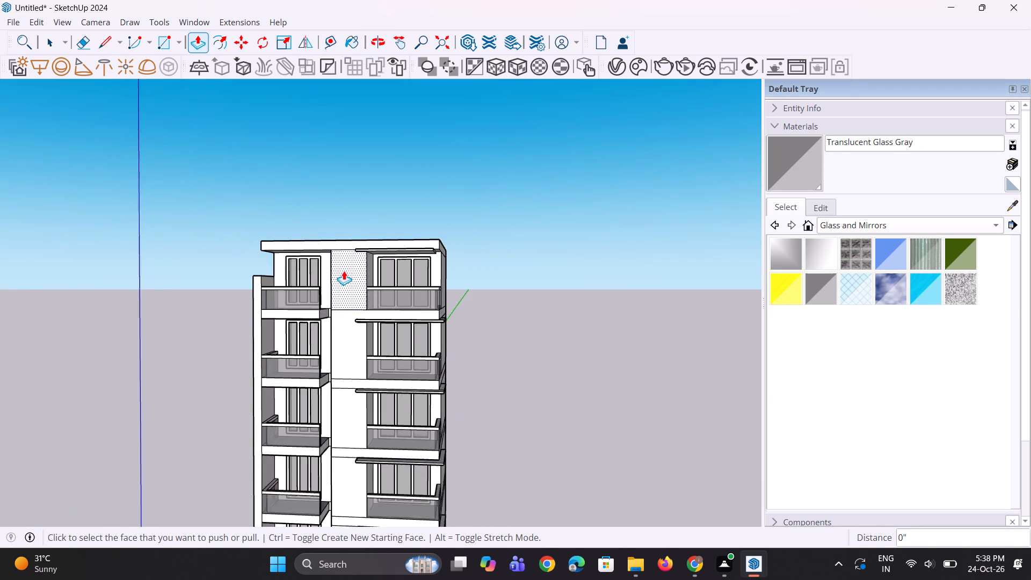
scroll(344, 271, down, 1)
middle_drag(398, 262, 323, 342)
scroll(426, 267, up, 6)
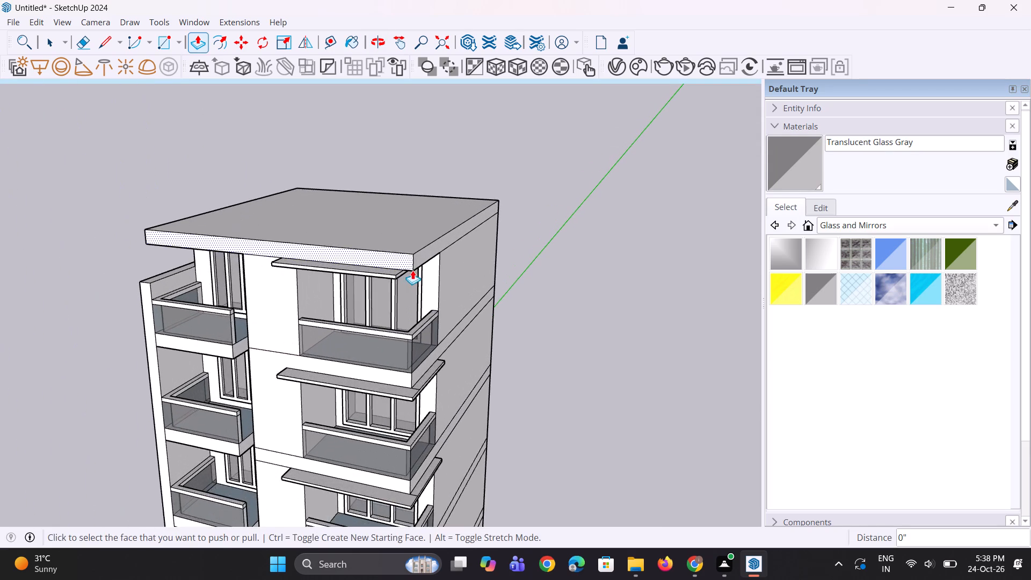
scroll(412, 270, up, 2)
click(397, 274)
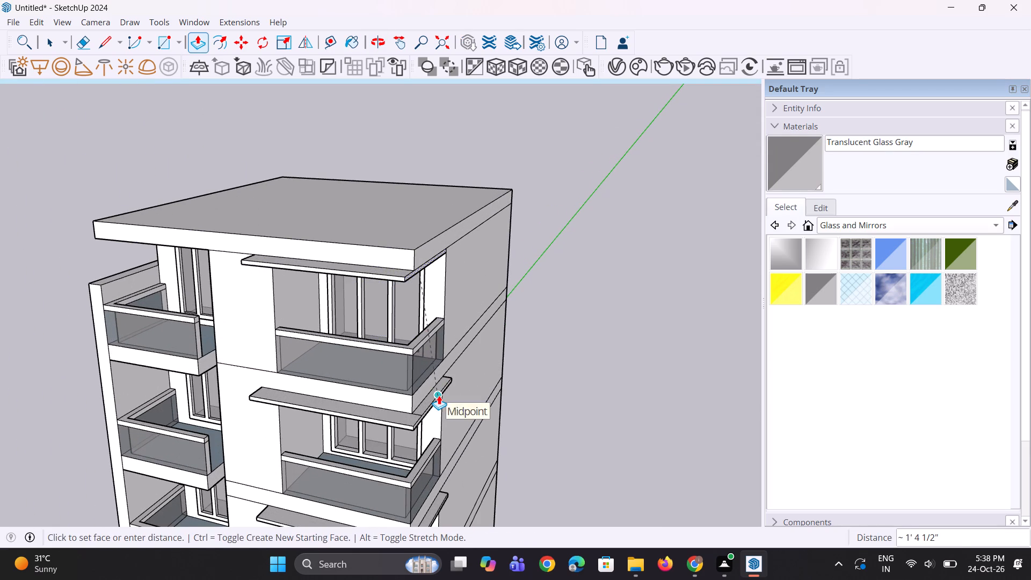
click(439, 395)
scroll(420, 305, up, 2)
click(409, 269)
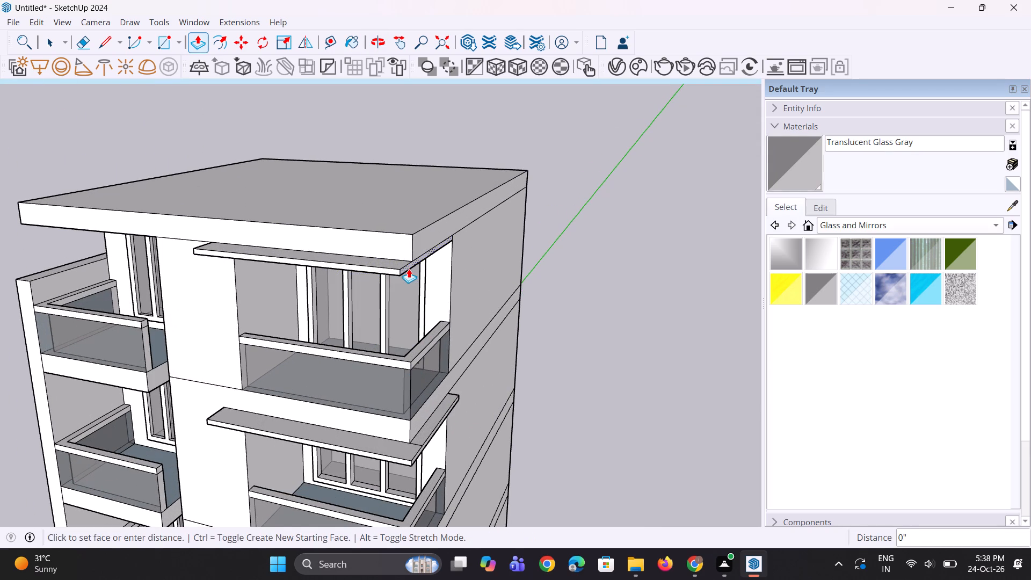
click(447, 414)
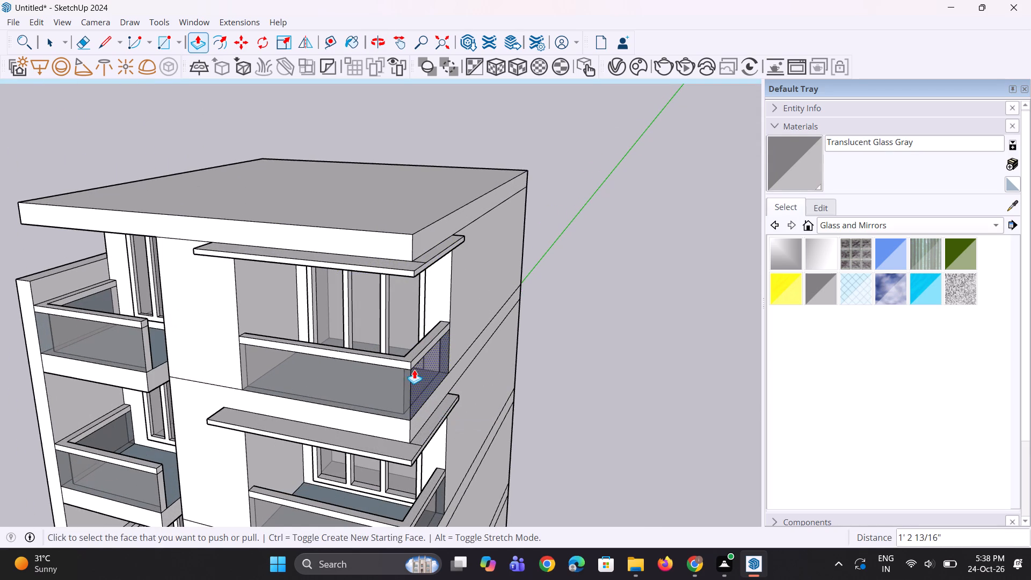
Erase the leftover seam edges on the corner ends of the upper canopies, starting with the top-floor one.
scroll(417, 302, up, 5)
key(e)
click(426, 226)
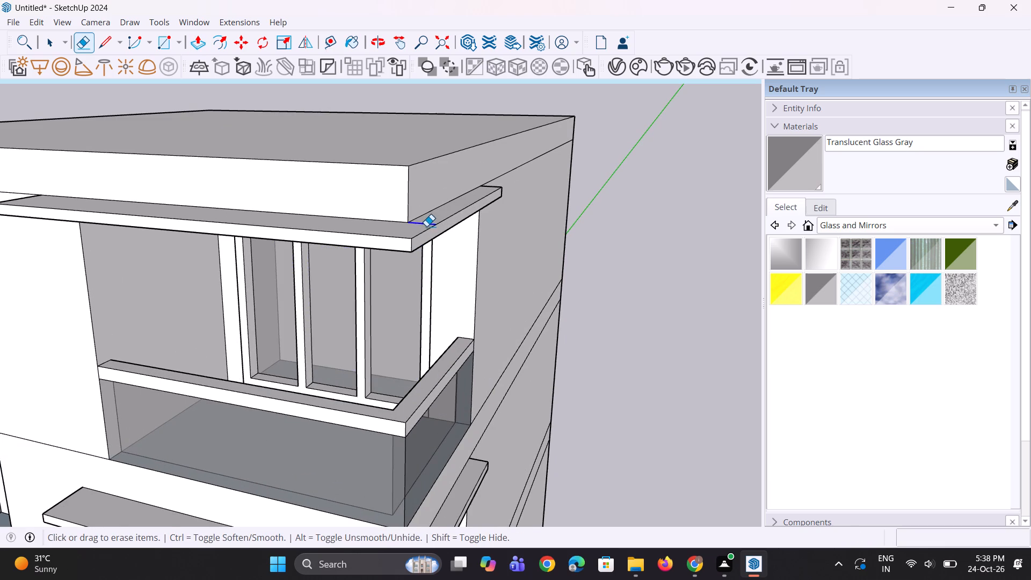
scroll(405, 231, down, 3)
scroll(424, 480, up, 3)
drag(424, 505, 418, 513)
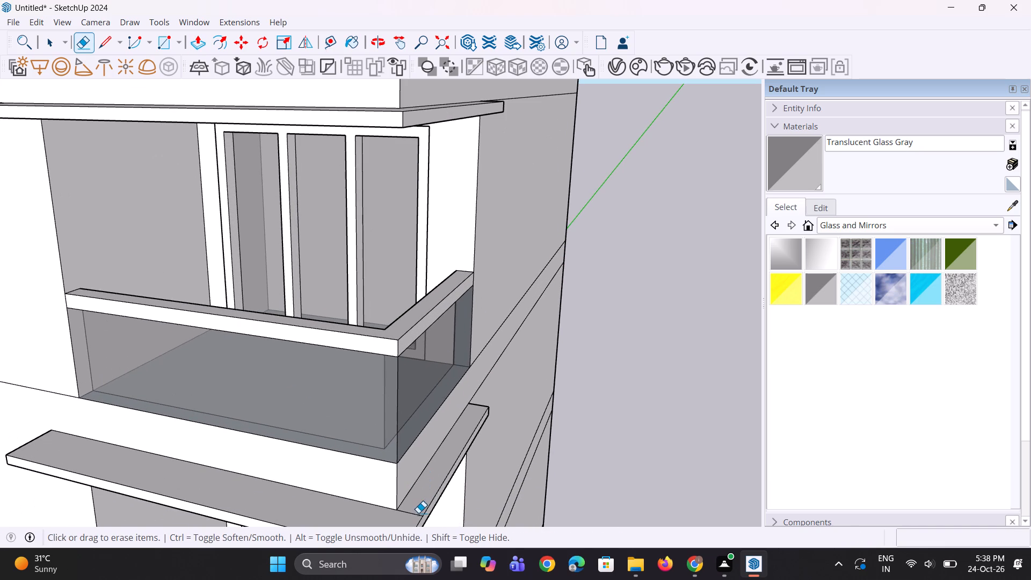
drag(418, 513, 417, 516)
scroll(408, 333, down, 15)
scroll(427, 465, up, 2)
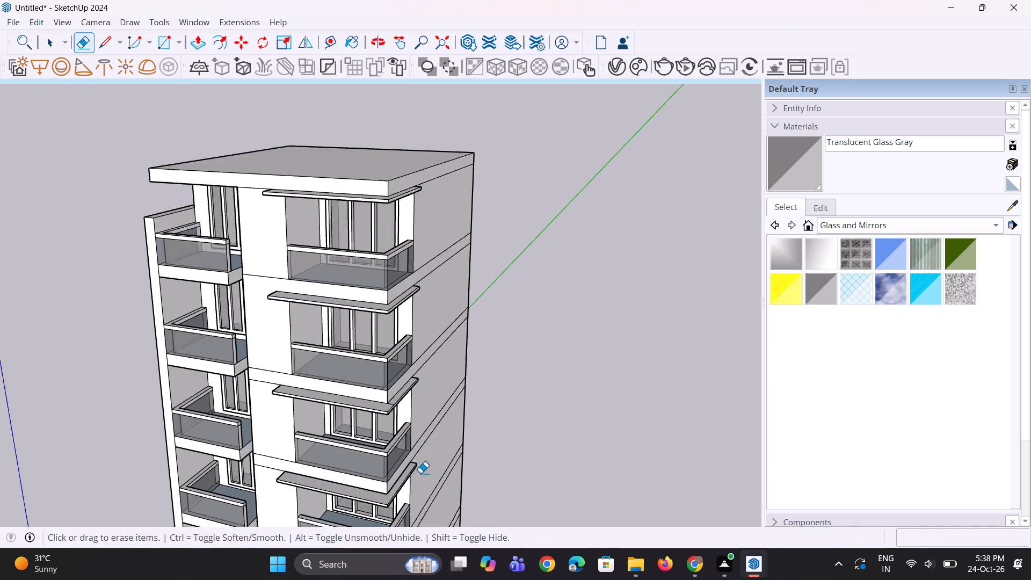
scroll(420, 473, up, 2)
scroll(393, 381, up, 13)
drag(368, 386, 359, 401)
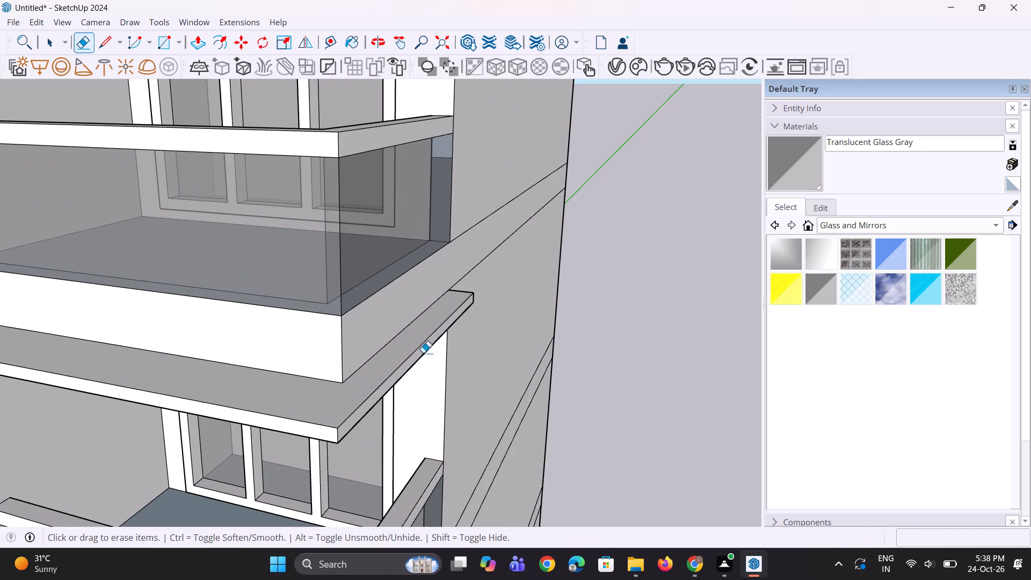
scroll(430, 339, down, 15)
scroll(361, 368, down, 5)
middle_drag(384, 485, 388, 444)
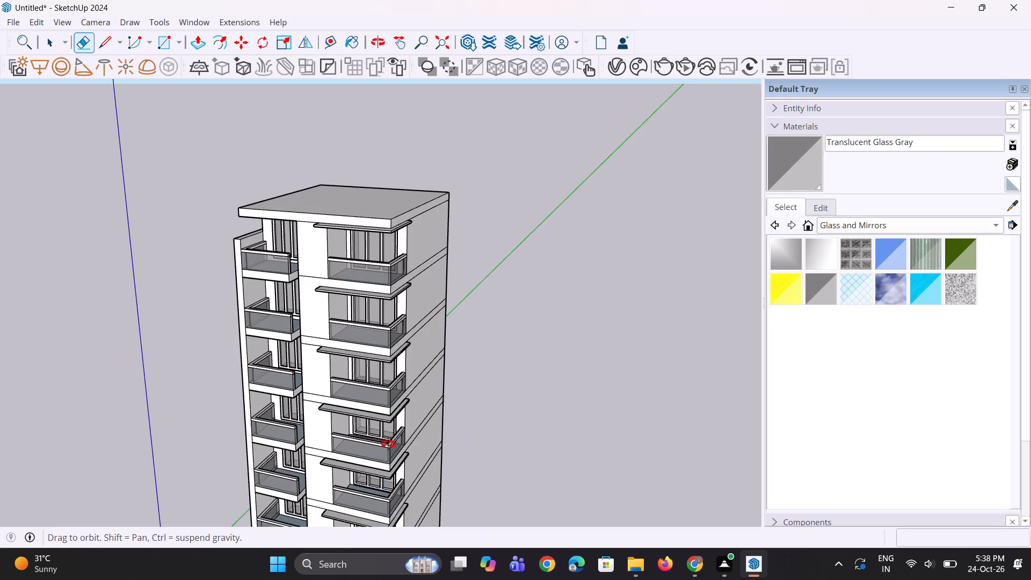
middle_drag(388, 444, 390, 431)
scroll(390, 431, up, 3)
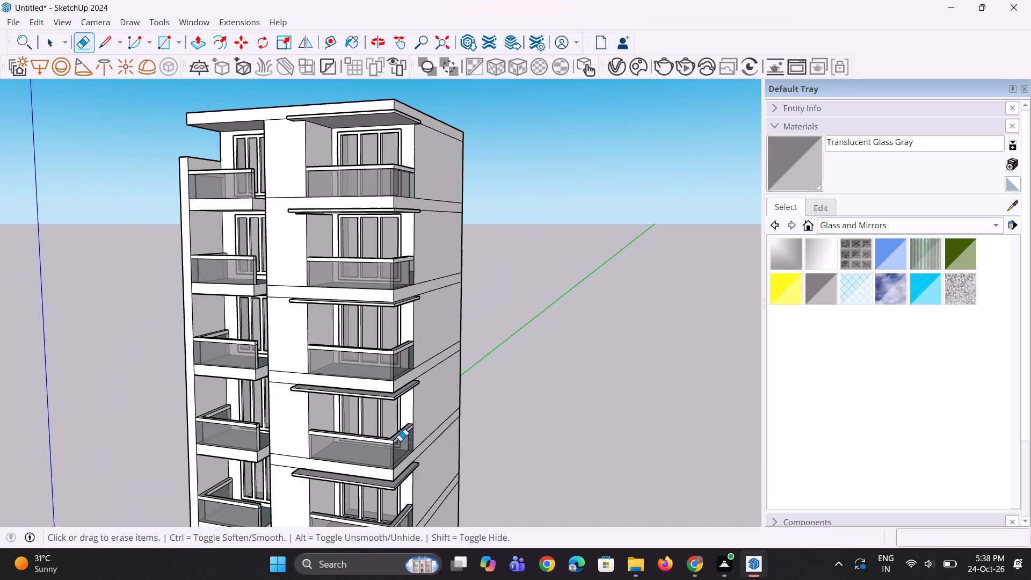
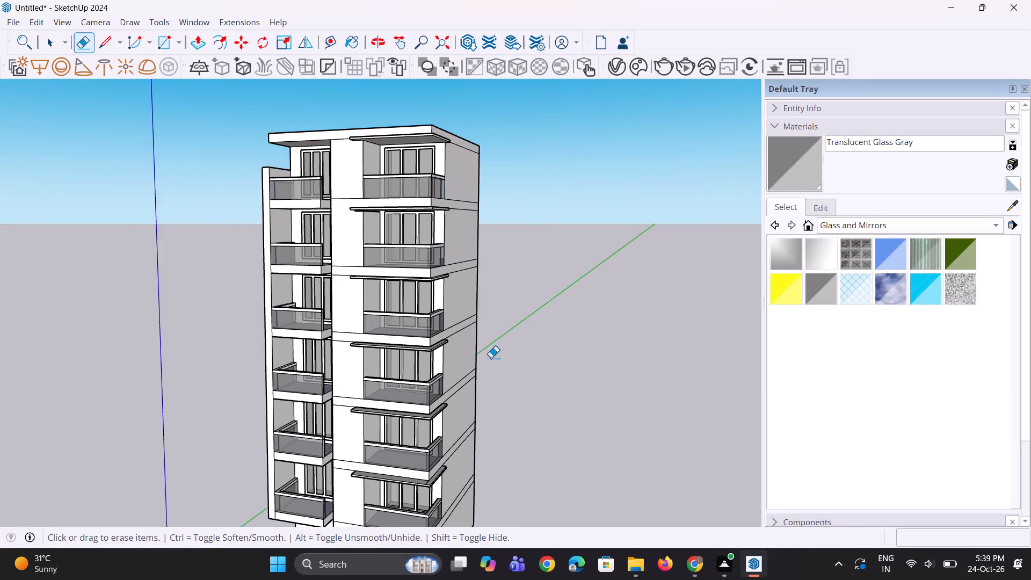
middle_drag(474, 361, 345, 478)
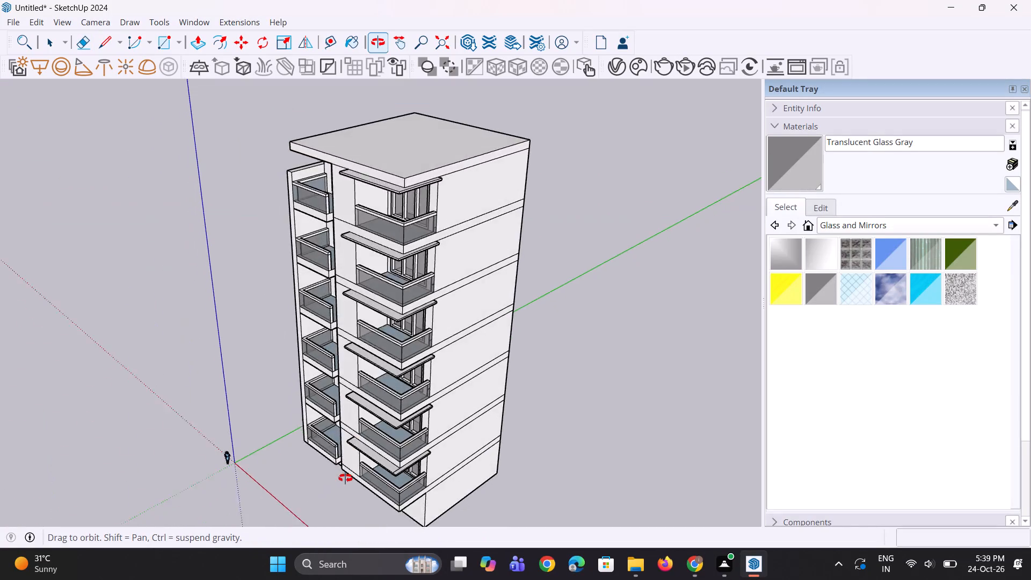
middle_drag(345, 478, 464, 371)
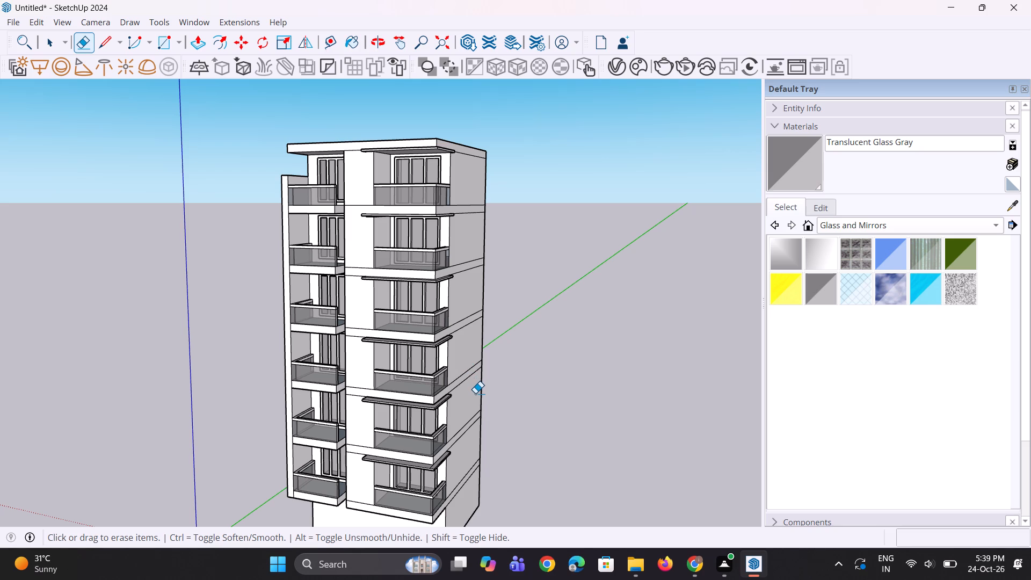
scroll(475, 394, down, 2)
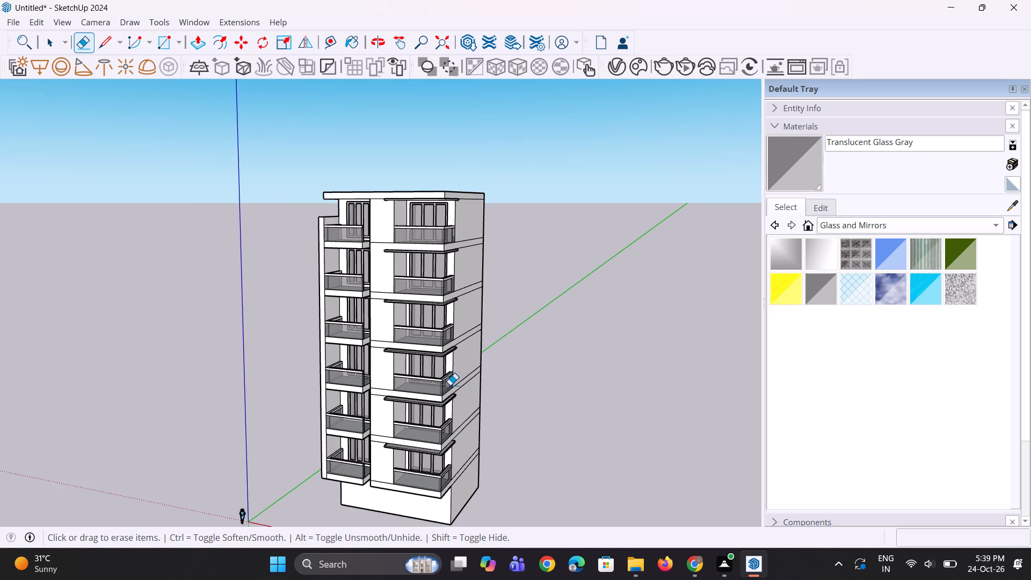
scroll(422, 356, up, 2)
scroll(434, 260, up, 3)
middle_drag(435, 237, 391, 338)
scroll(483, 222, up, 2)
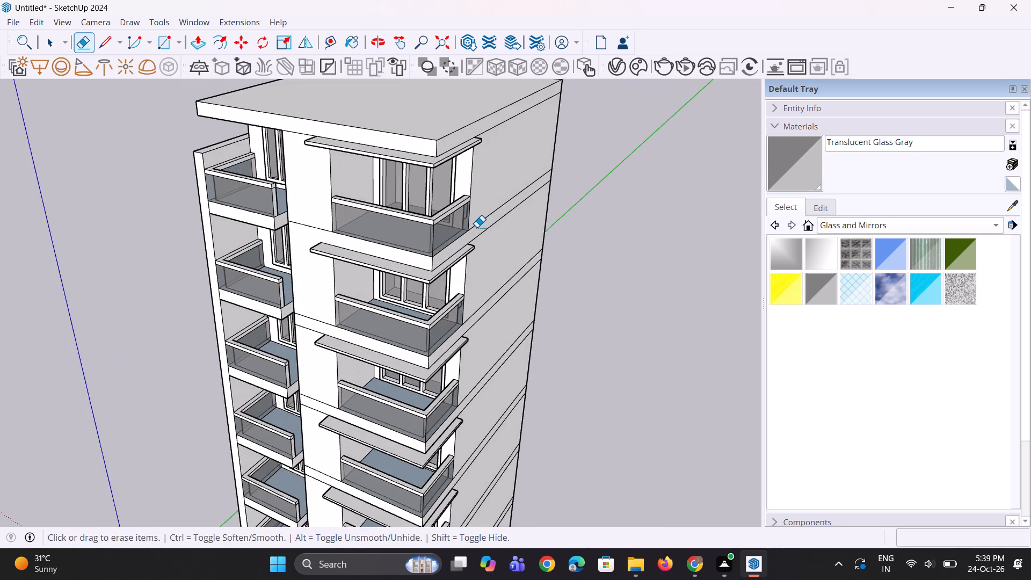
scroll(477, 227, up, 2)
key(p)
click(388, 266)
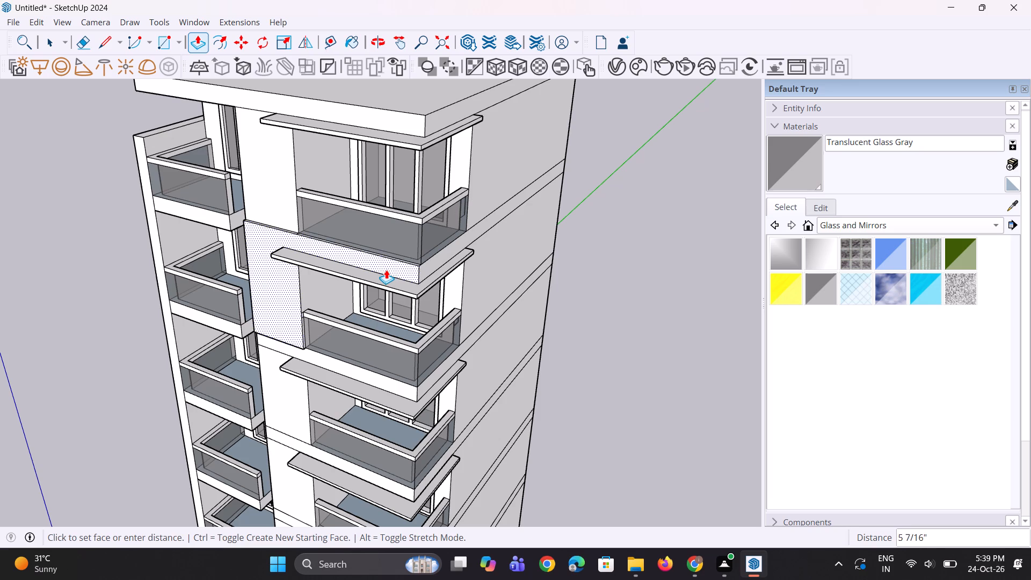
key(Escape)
Draw vertical lines about 2' 4 1/16" down the floor bands at the inner ends of the top two corner balconies.
scroll(367, 270, up, 2)
middle_drag(367, 270, 418, 231)
key(l)
scroll(366, 234, up, 2)
scroll(303, 225, up, 2)
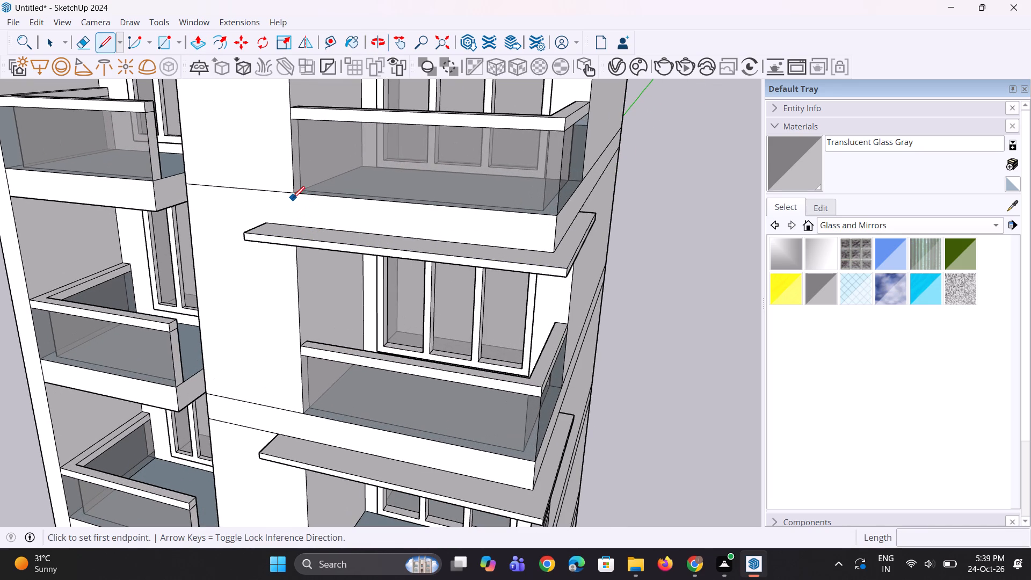
click(293, 195)
click(296, 224)
scroll(339, 215, down, 5)
middle_drag(346, 373, 358, 334)
scroll(324, 334, up, 6)
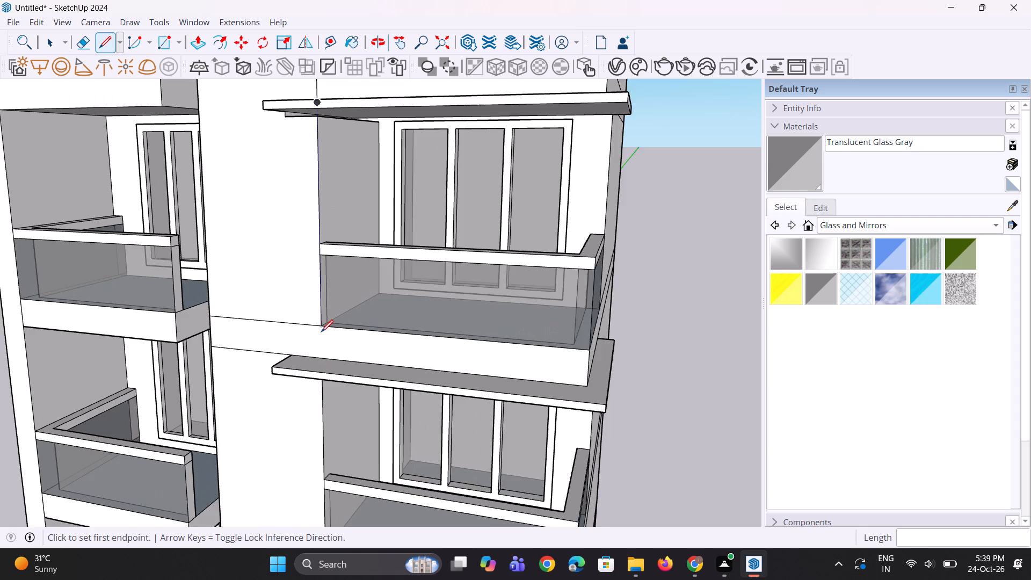
click(320, 326)
click(317, 358)
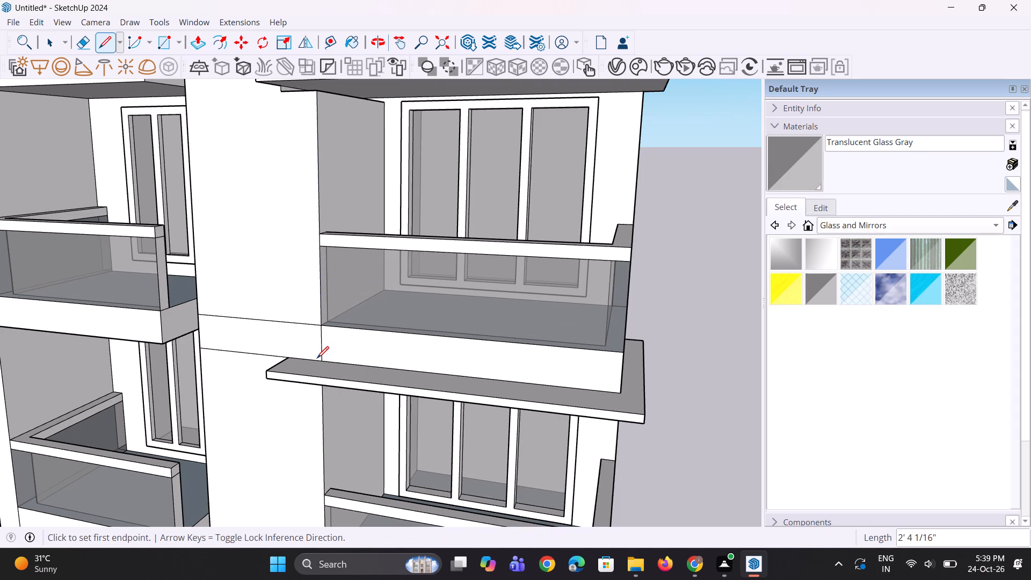
Draw matching vertical lines, about 2' 4 1/16", down the floor bands at the inner ends of the middle two corner balconies.
scroll(348, 323, down, 5)
middle_drag(410, 381, 395, 365)
scroll(392, 320, down, 4)
middle_drag(446, 330, 379, 365)
scroll(376, 352, up, 2)
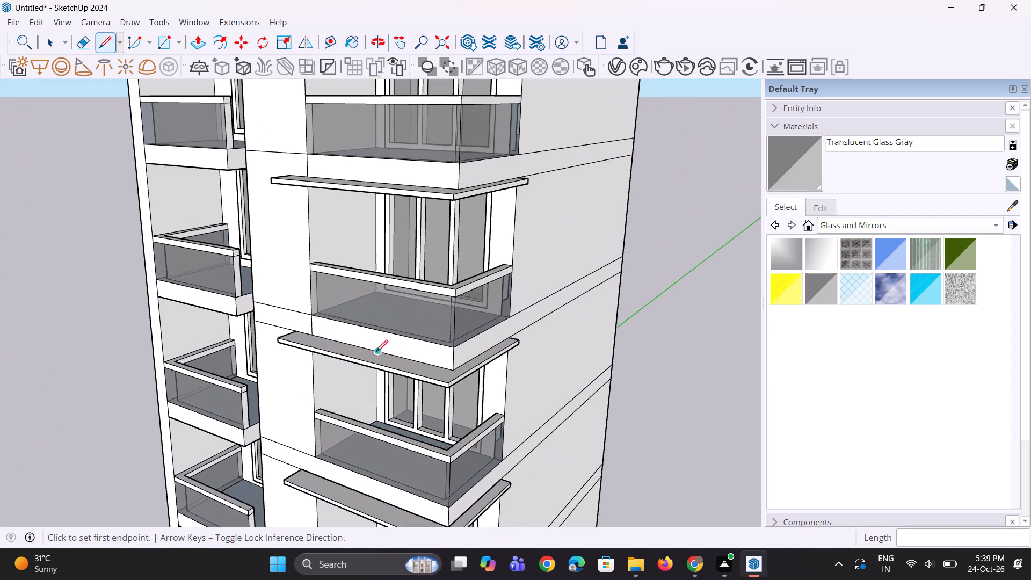
scroll(376, 352, up, 3)
scroll(439, 293, down, 9)
scroll(386, 405, up, 4)
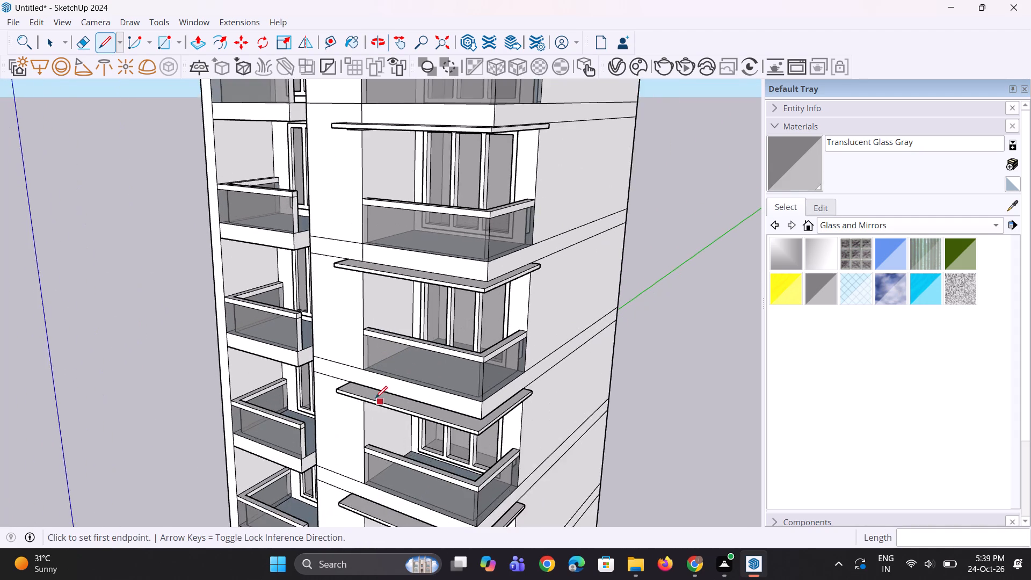
scroll(375, 398, up, 7)
click(356, 350)
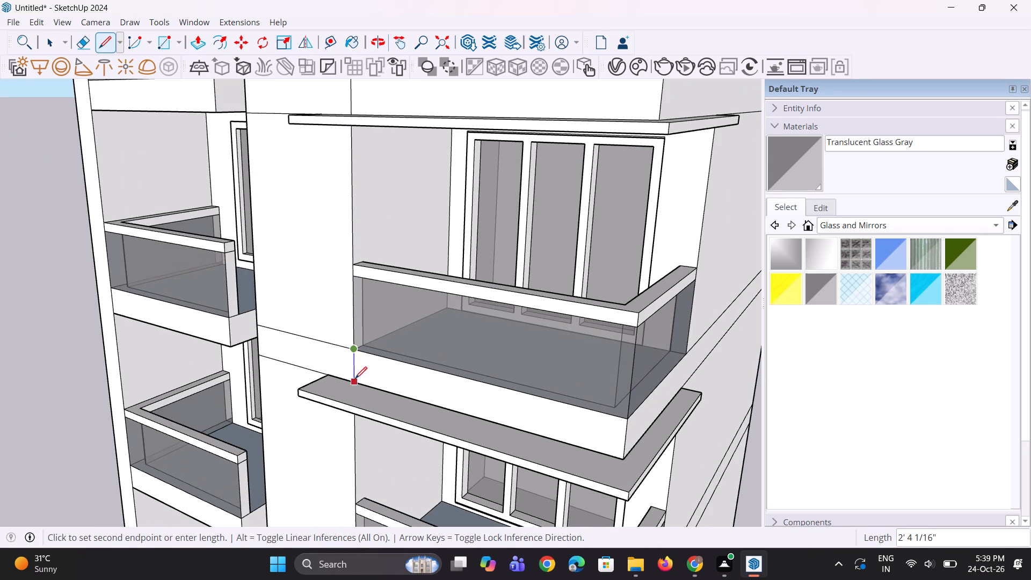
click(354, 379)
scroll(385, 290, down, 14)
scroll(398, 364, up, 4)
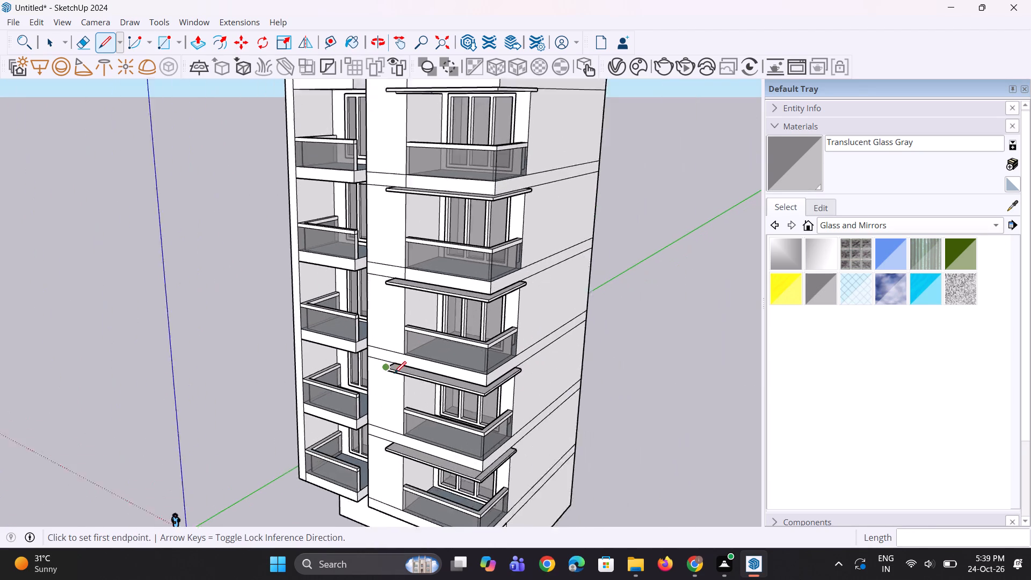
scroll(394, 373, up, 7)
click(413, 336)
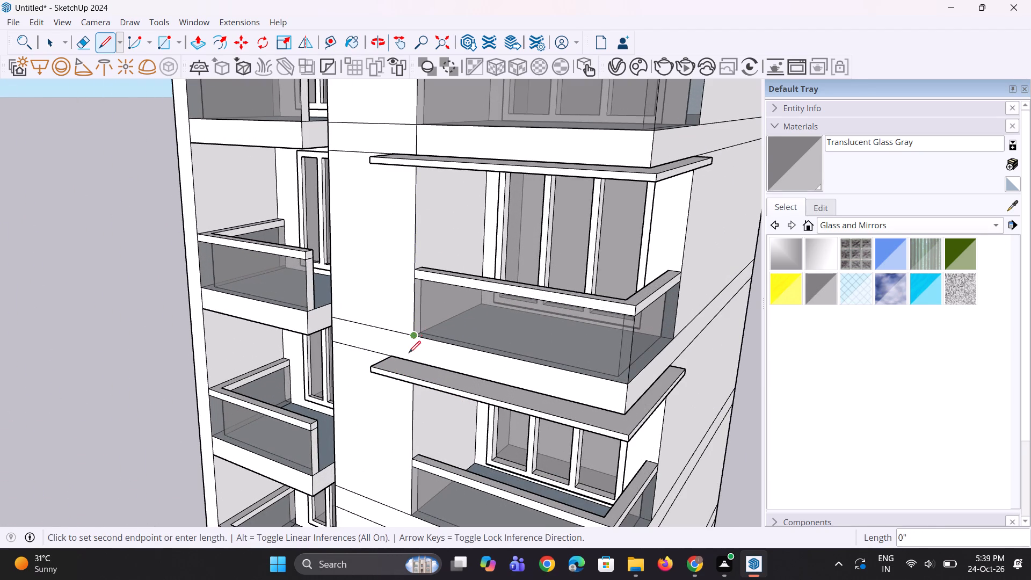
click(409, 360)
Draw the same vertical dividing lines across the floor bands at the inner ends of the lowest two corner balconies.
scroll(441, 308, down, 9)
scroll(432, 410, up, 1)
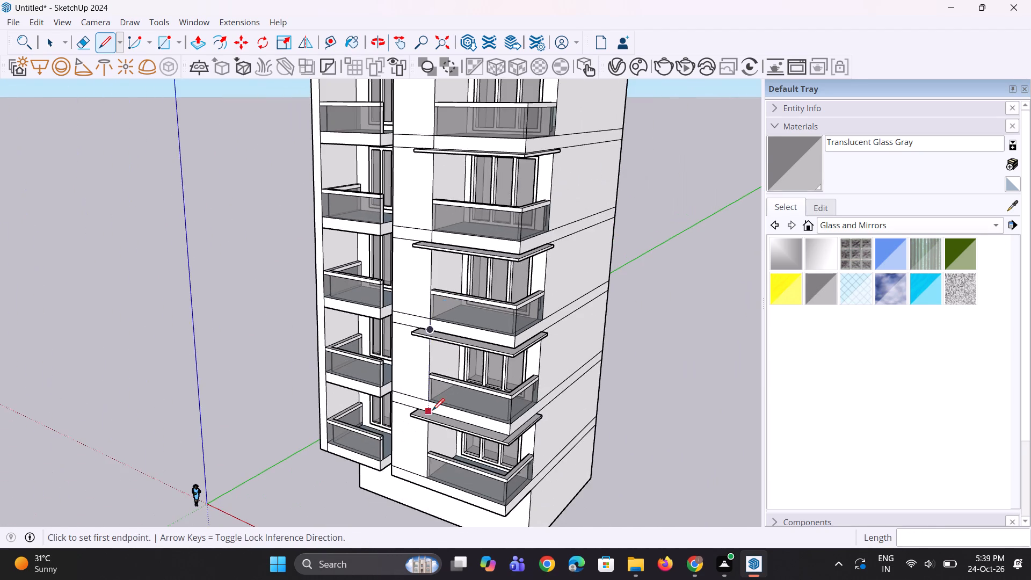
scroll(432, 410, up, 9)
click(427, 396)
click(426, 434)
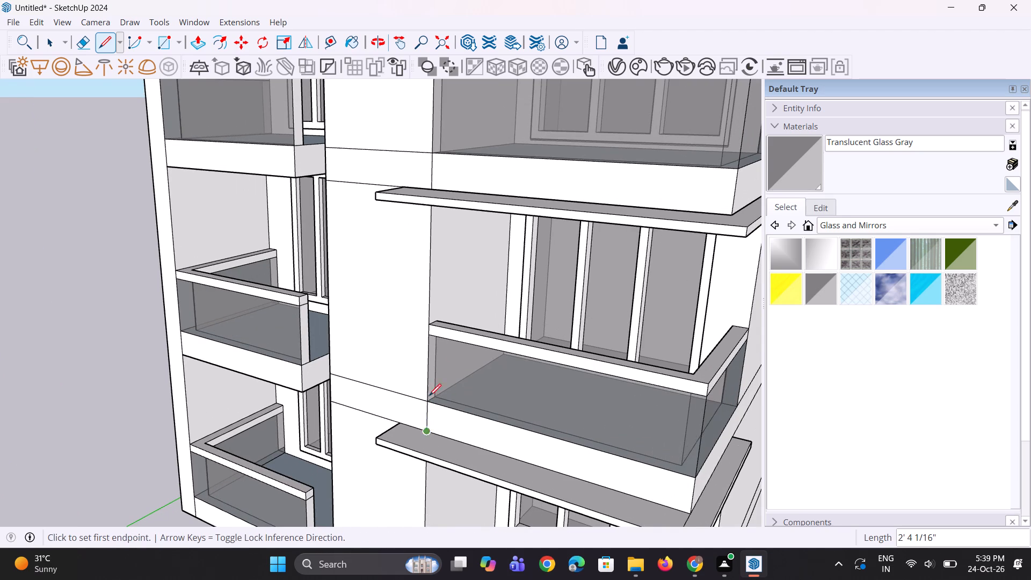
scroll(474, 314, down, 10)
scroll(455, 429, up, 7)
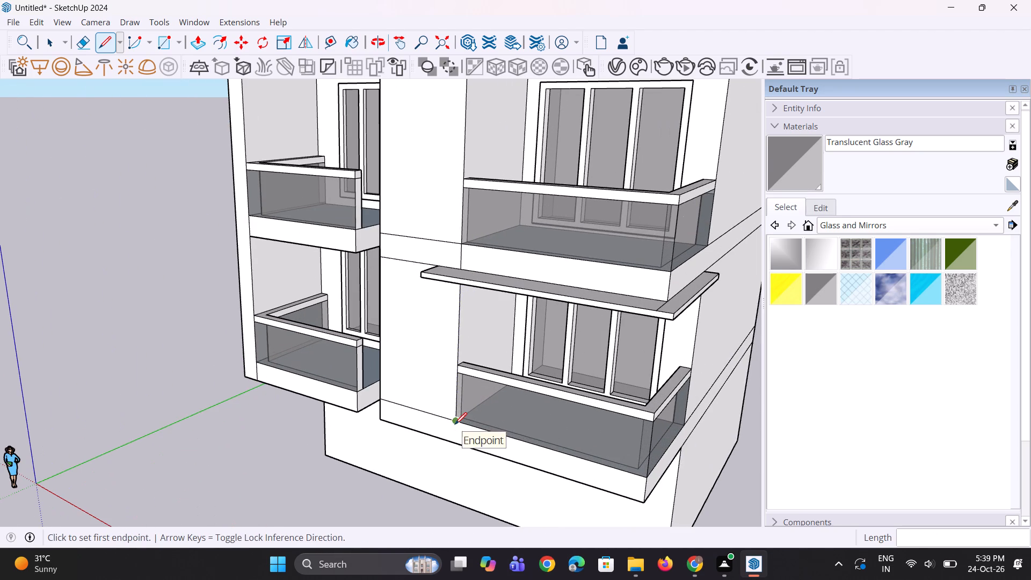
click(455, 424)
click(452, 447)
Push/Pull the front faces of the lowest three corner balcony slabs outward by 10".
key(p)
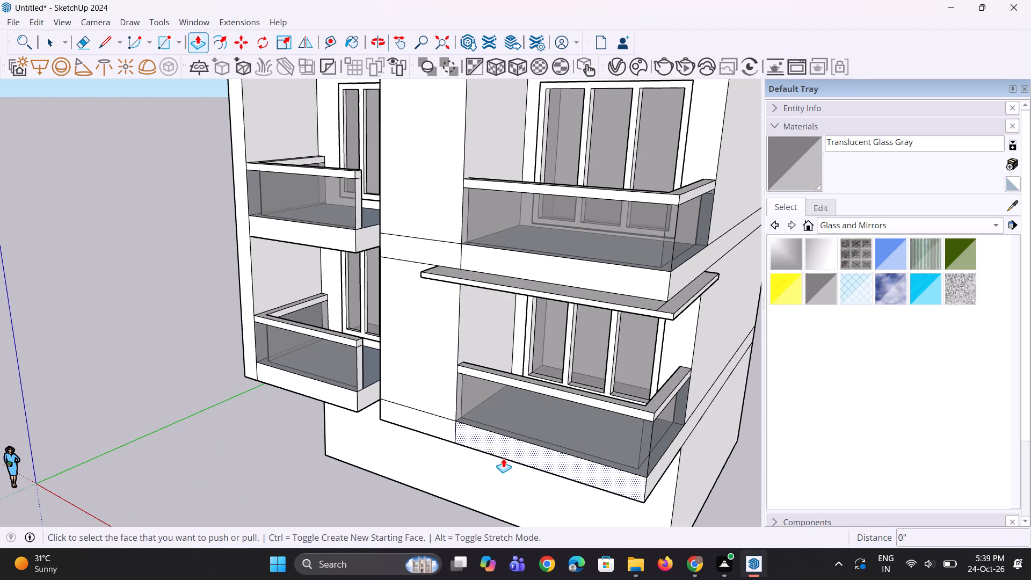
scroll(505, 457, up, 1)
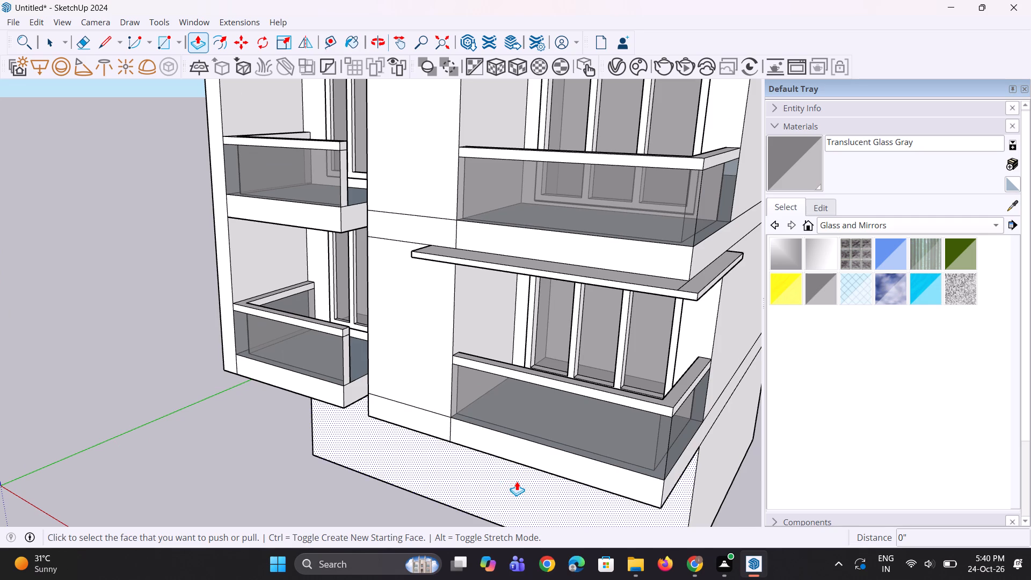
middle_drag(517, 481, 498, 479)
click(517, 456)
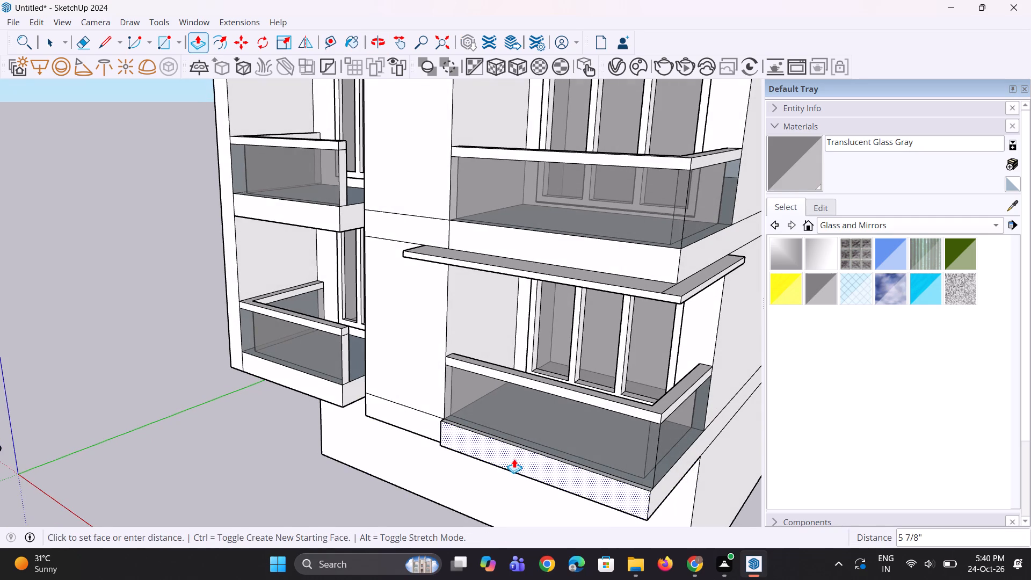
click(512, 460)
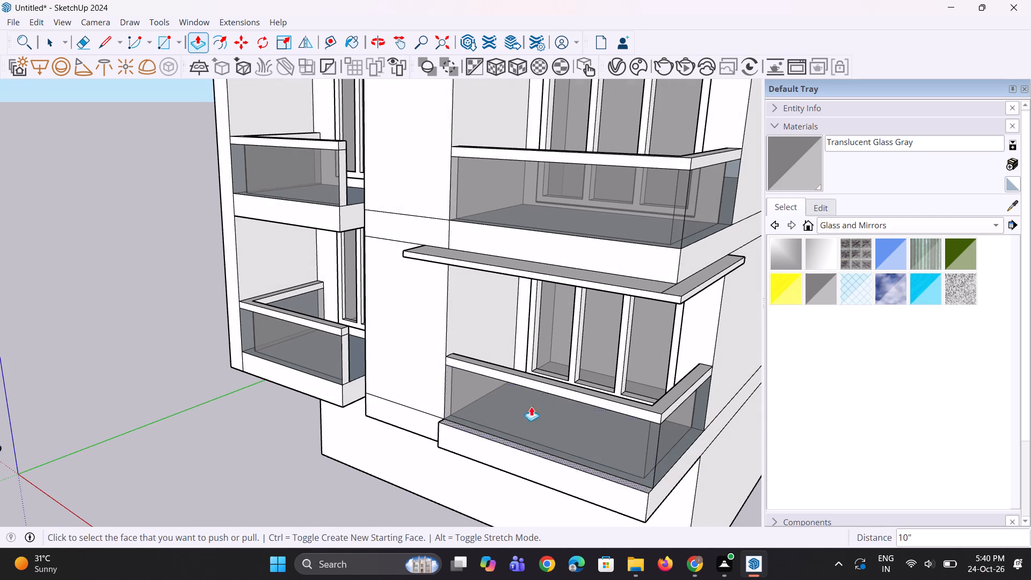
double_click(577, 246)
scroll(521, 417, down, 9)
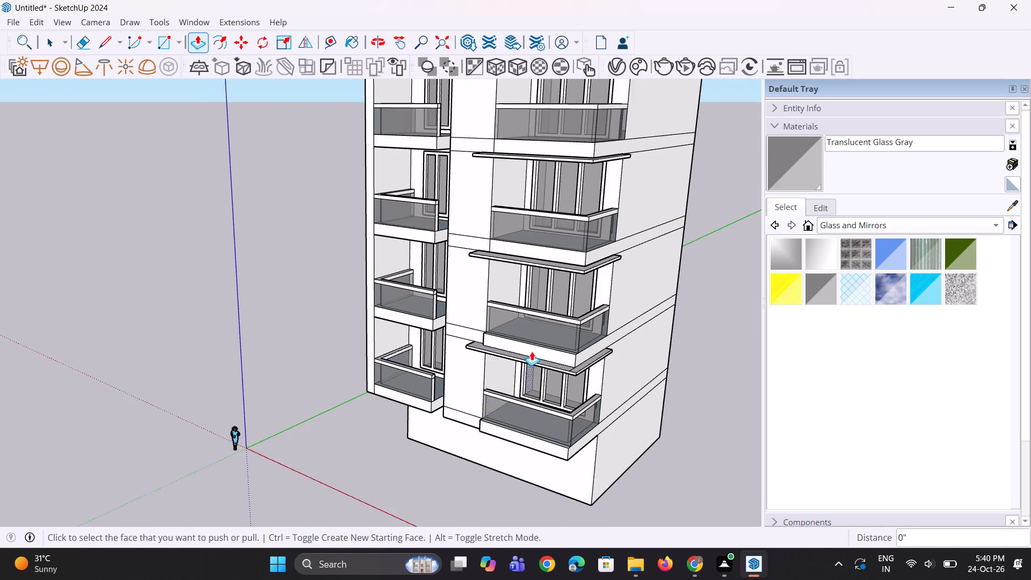
scroll(564, 259, up, 2)
double_click(564, 258)
Repeat the 10" outward pull on the front slab faces of the upper three corner balconies.
scroll(502, 446, down, 4)
scroll(524, 227, up, 1)
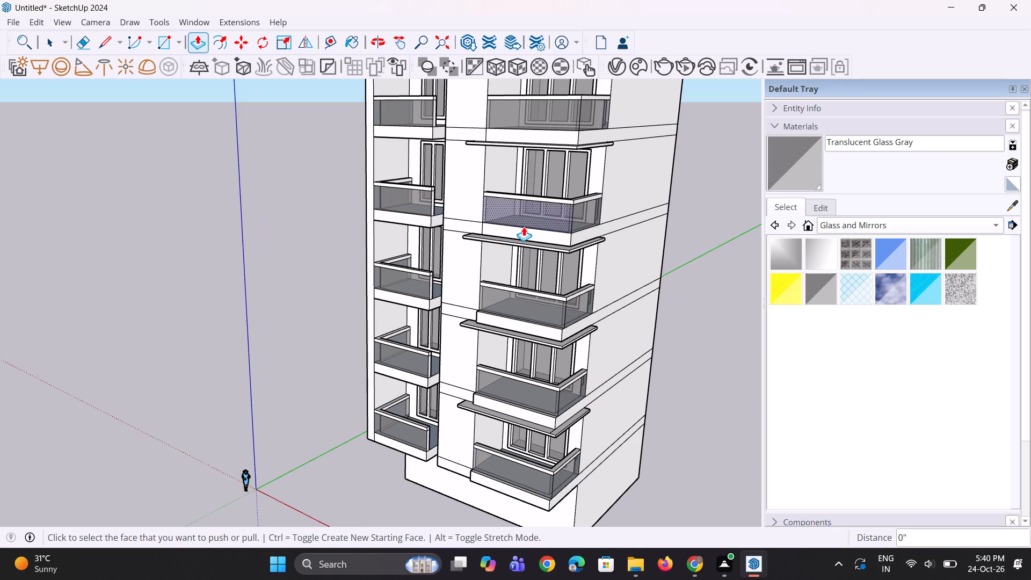
click(522, 236)
click(522, 236)
scroll(460, 417, down, 9)
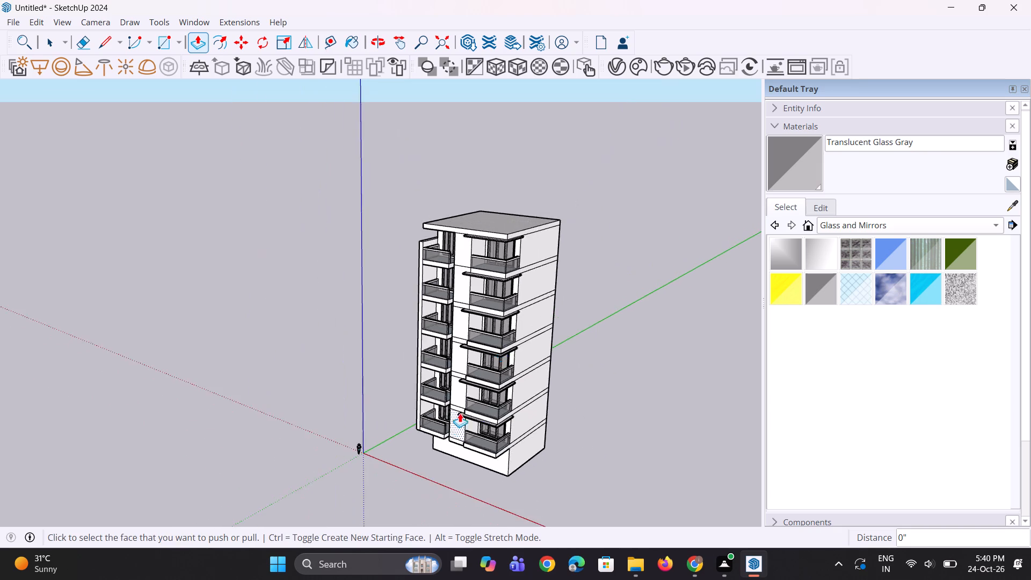
scroll(506, 331, up, 11)
scroll(471, 358, up, 4)
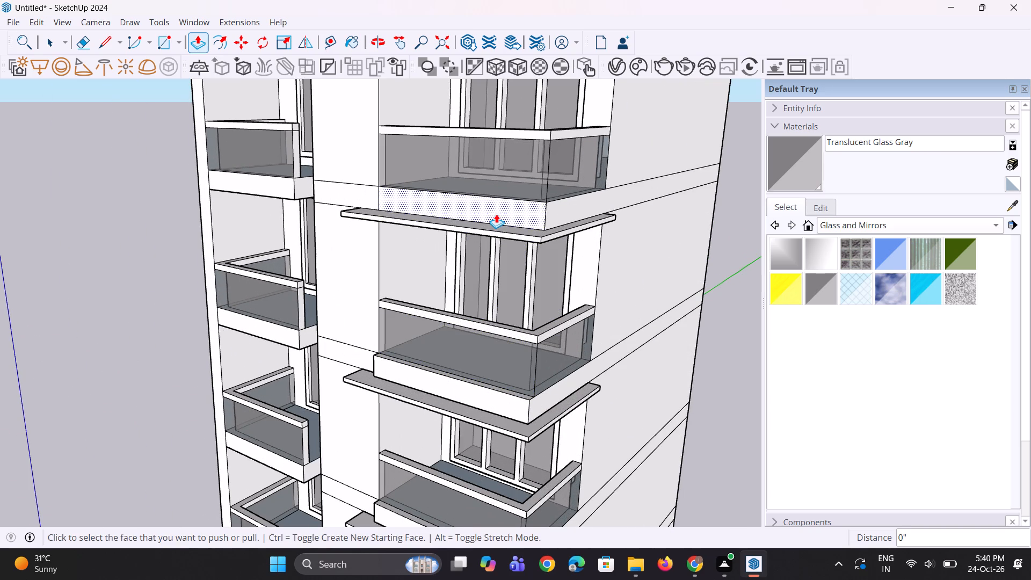
double_click(496, 214)
scroll(458, 375, down, 5)
middle_drag(458, 380, 451, 433)
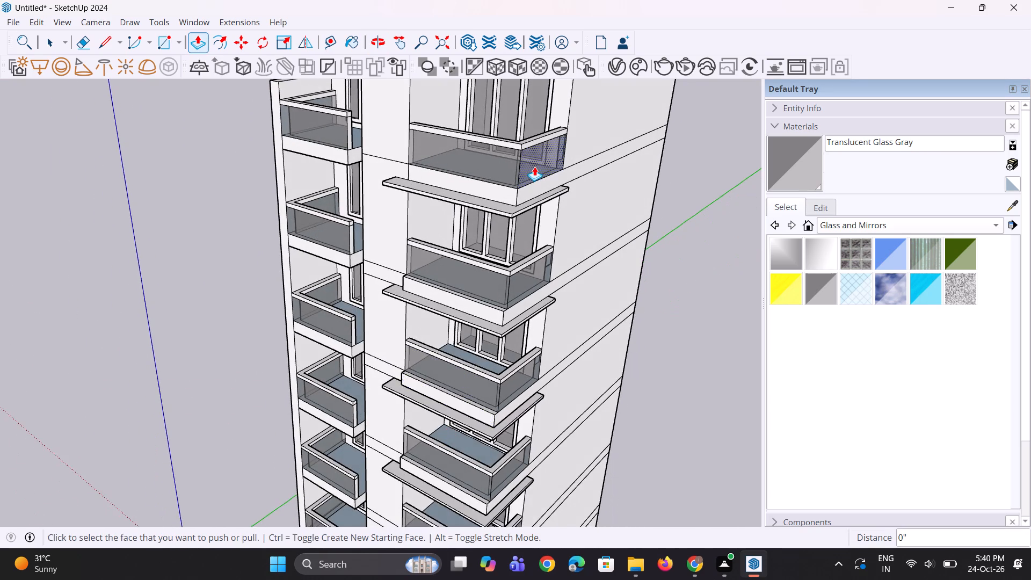
scroll(534, 166, up, 2)
scroll(484, 248, up, 2)
middle_drag(471, 296, 480, 258)
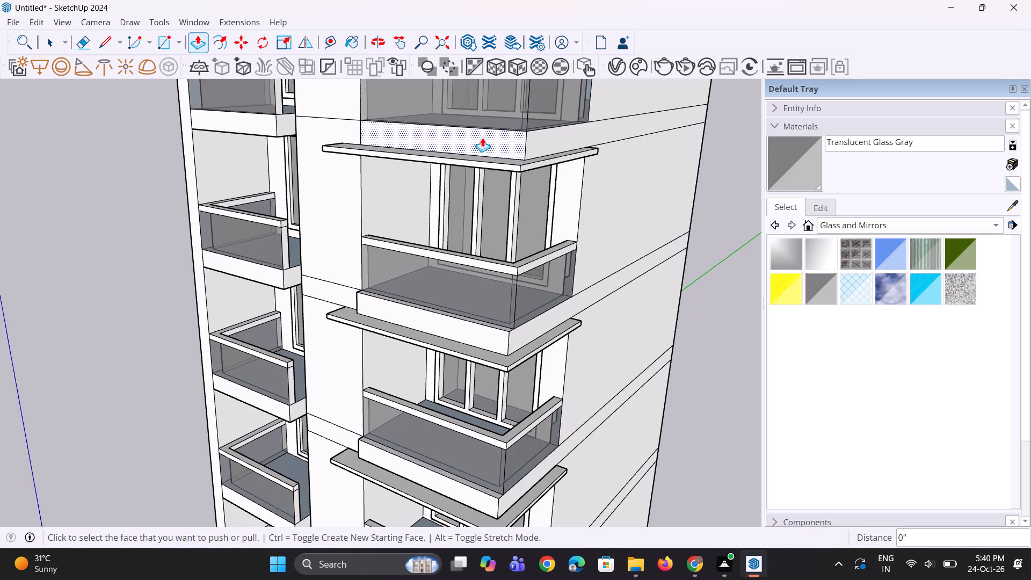
double_click(482, 137)
Examine the projecting balcony slabs and the canopies beneath them along the full height of the tower.
middle_drag(478, 212, 463, 220)
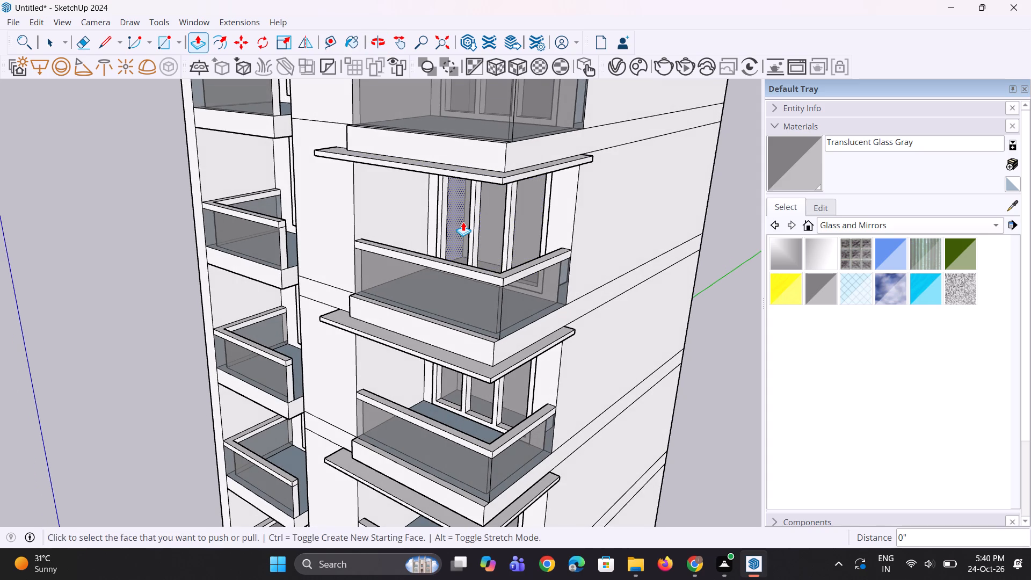
middle_drag(469, 217, 433, 302)
scroll(469, 217, up, 1)
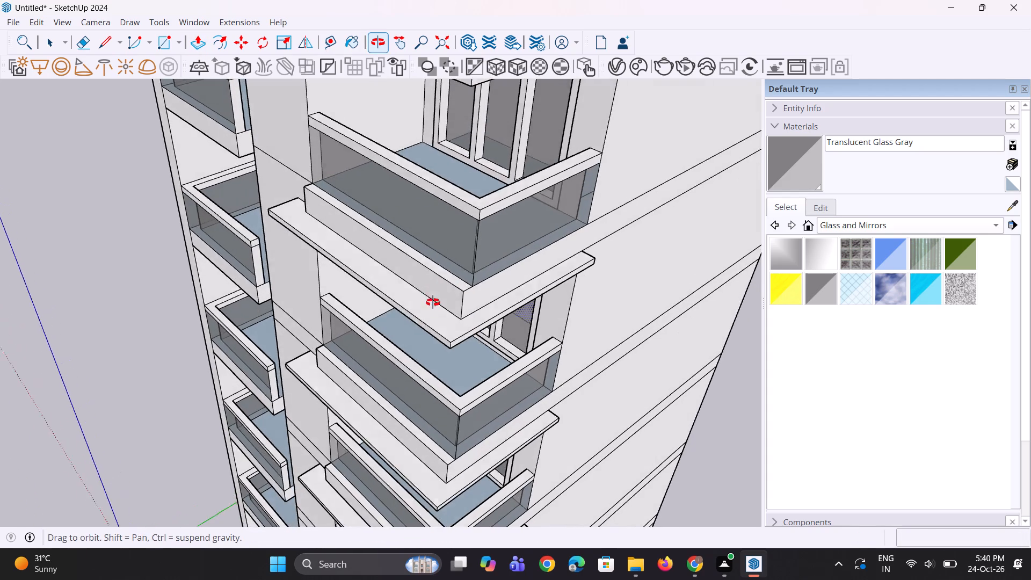
middle_drag(433, 302, 435, 298)
scroll(442, 293, down, 4)
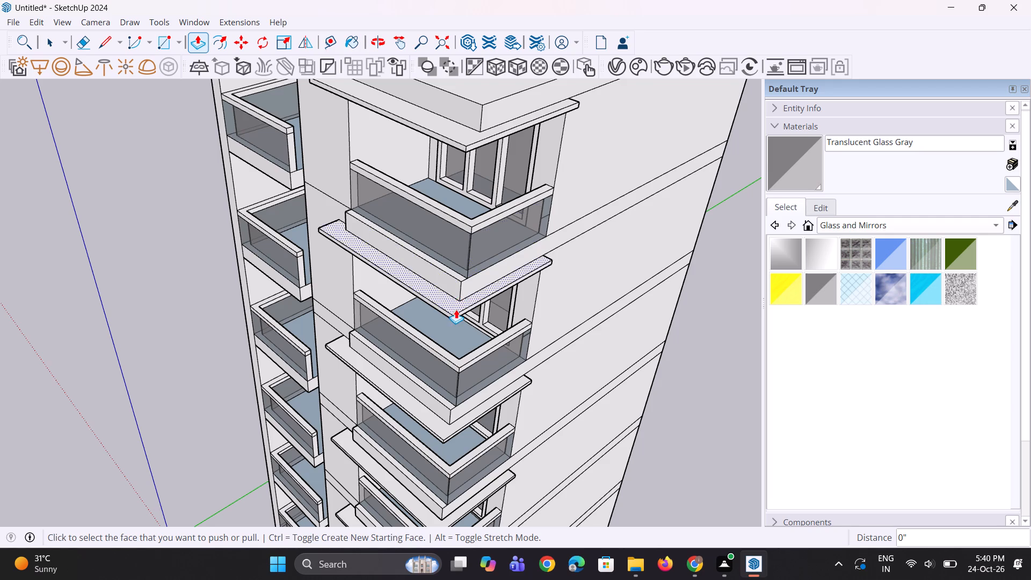
scroll(456, 309, down, 2)
middle_drag(455, 309, 458, 268)
scroll(458, 268, up, 1)
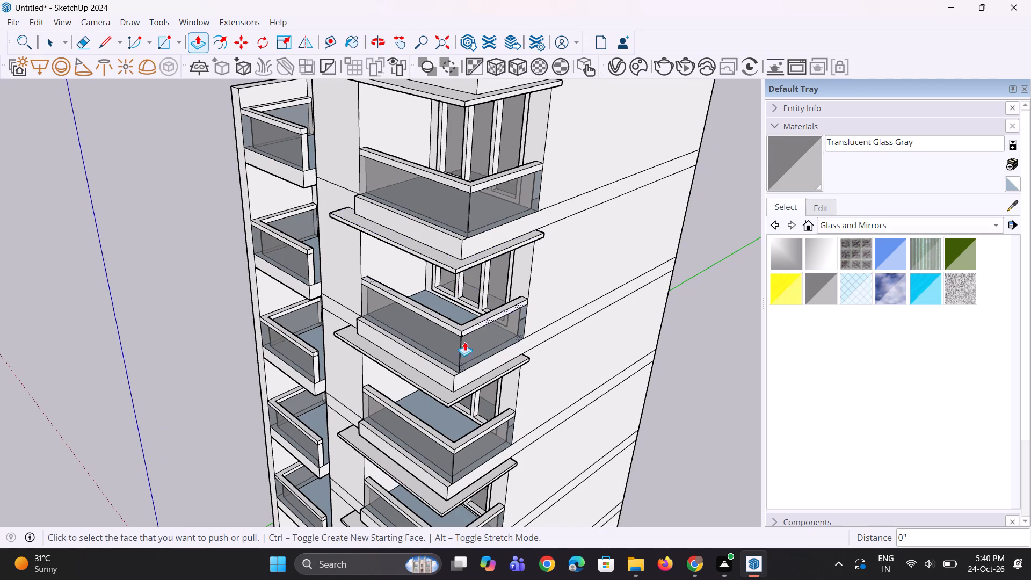
middle_drag(459, 350, 461, 362)
scroll(461, 364, up, 1)
scroll(461, 364, down, 10)
middle_drag(475, 342, 483, 303)
scroll(458, 224, up, 5)
scroll(418, 282, up, 2)
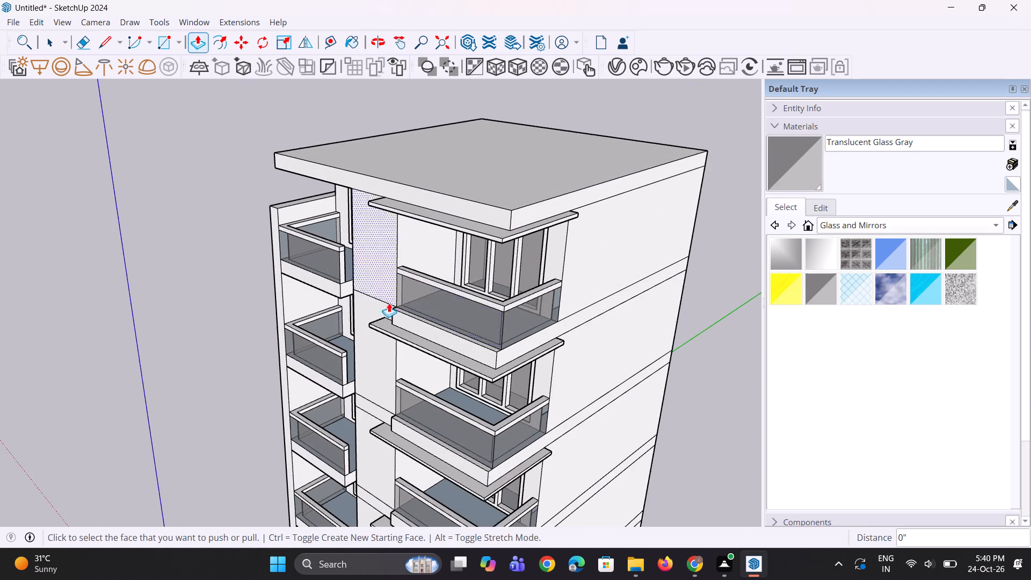
Erase the horizontal floor-band edges across the front wall strip between the balconies at the top two balcony levels.
middle_drag(389, 309, 537, 253)
scroll(438, 285, up, 4)
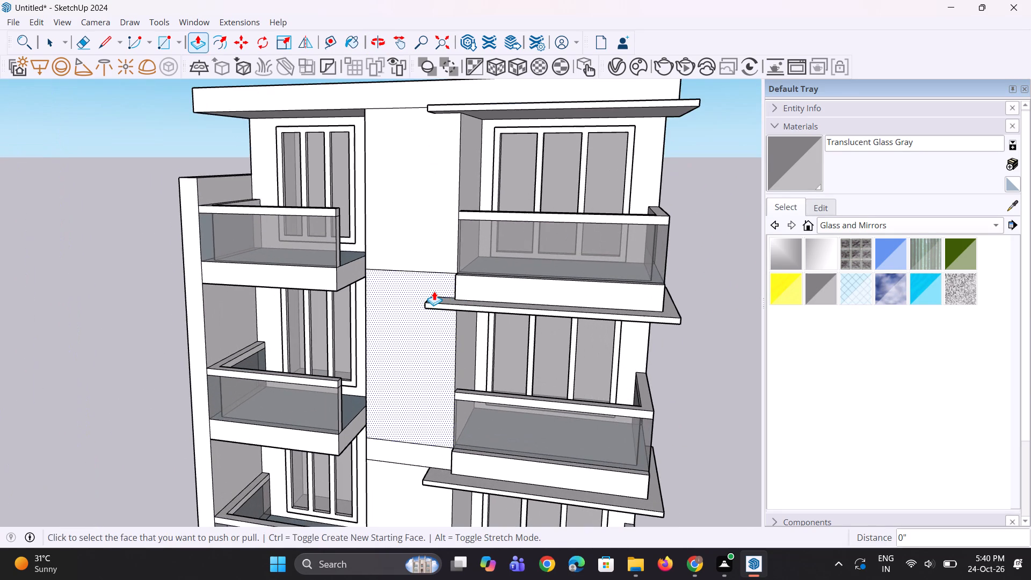
key(e)
click(422, 270)
scroll(424, 259, down, 1)
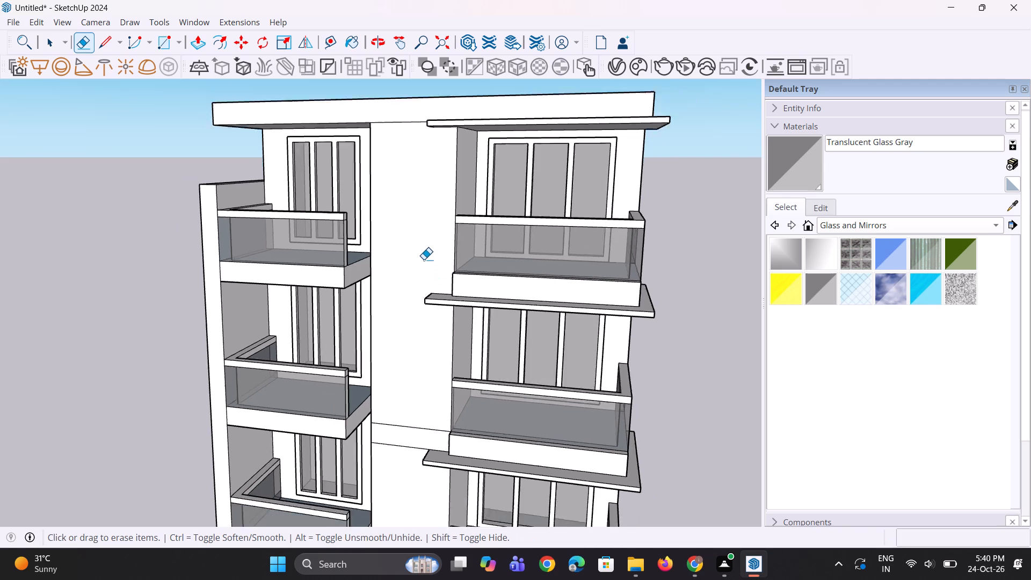
scroll(424, 259, down, 2)
scroll(416, 322, up, 3)
drag(408, 392, 398, 461)
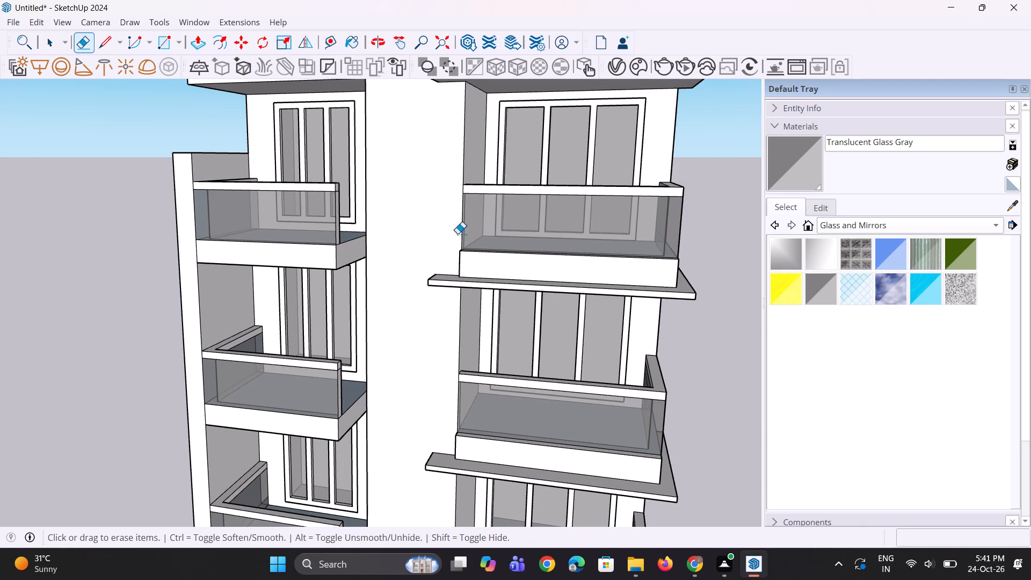
Erase the remaining horizontal floor-band edges across the front wall strip at the four lower balcony levels.
scroll(460, 186, down, 5)
scroll(460, 186, up, 1)
scroll(469, 138, down, 10)
scroll(396, 328, up, 9)
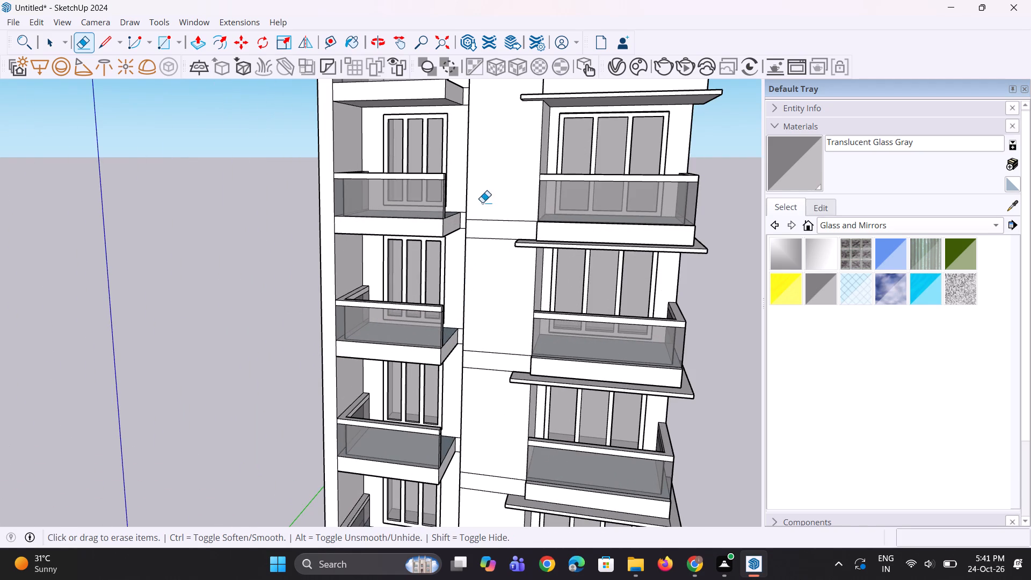
drag(482, 202, 484, 258)
drag(479, 332, 493, 375)
scroll(498, 213, down, 5)
scroll(472, 411, up, 4)
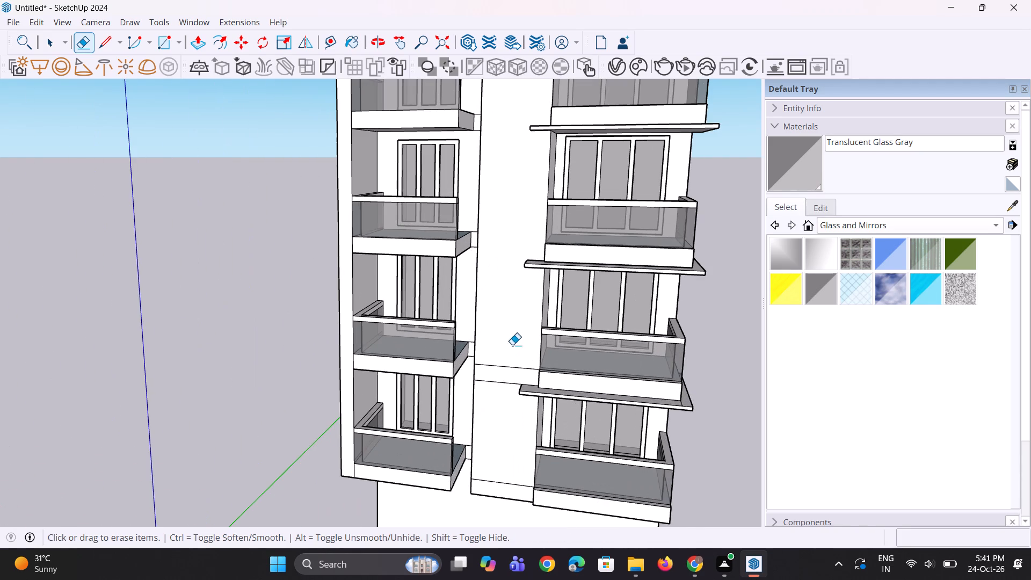
drag(512, 337, 499, 387)
drag(501, 455, 518, 489)
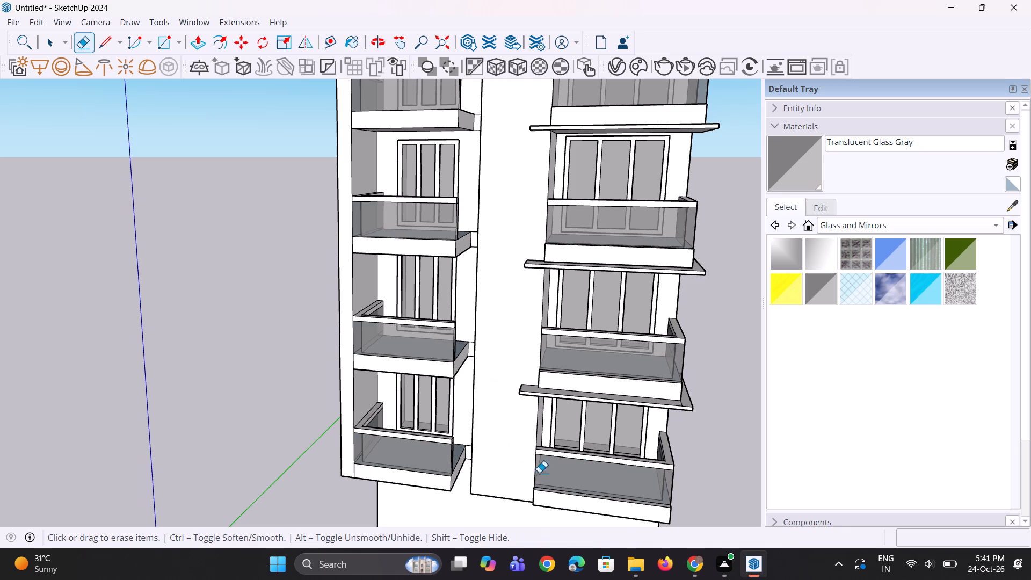
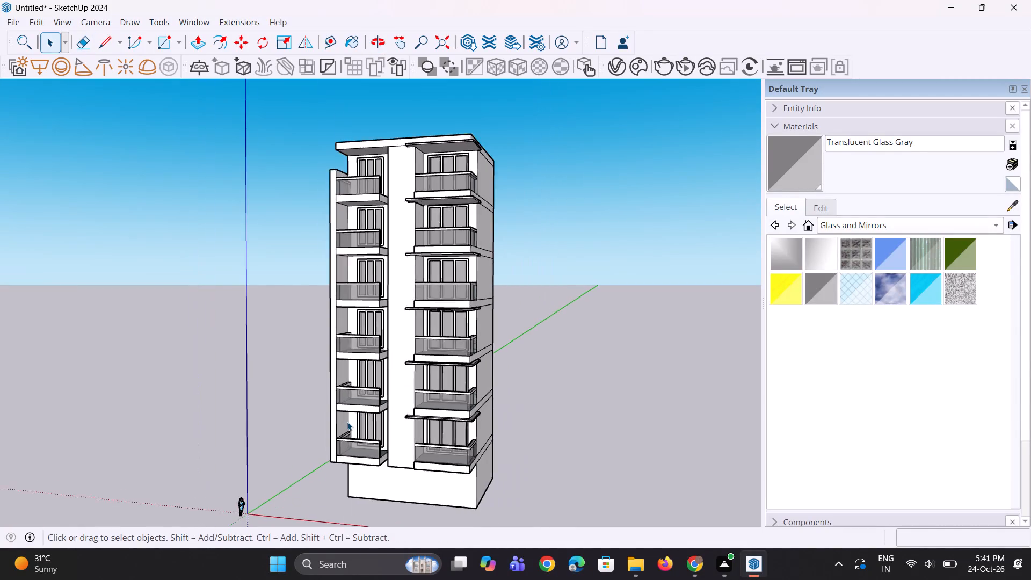
Push/pull the small recessed face under the inner end of the canopy below the top balcony by 3 15/16".
middle_drag(380, 337, 531, 357)
scroll(451, 256, up, 4)
scroll(401, 200, up, 4)
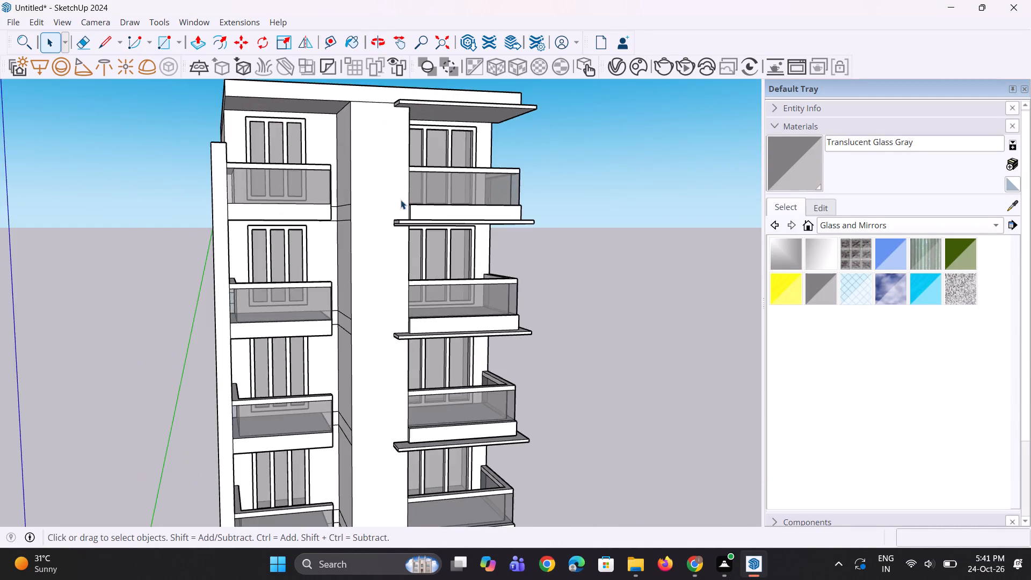
scroll(392, 210, up, 5)
middle_drag(366, 231, 399, 262)
scroll(405, 243, up, 7)
middle_drag(412, 253, 411, 182)
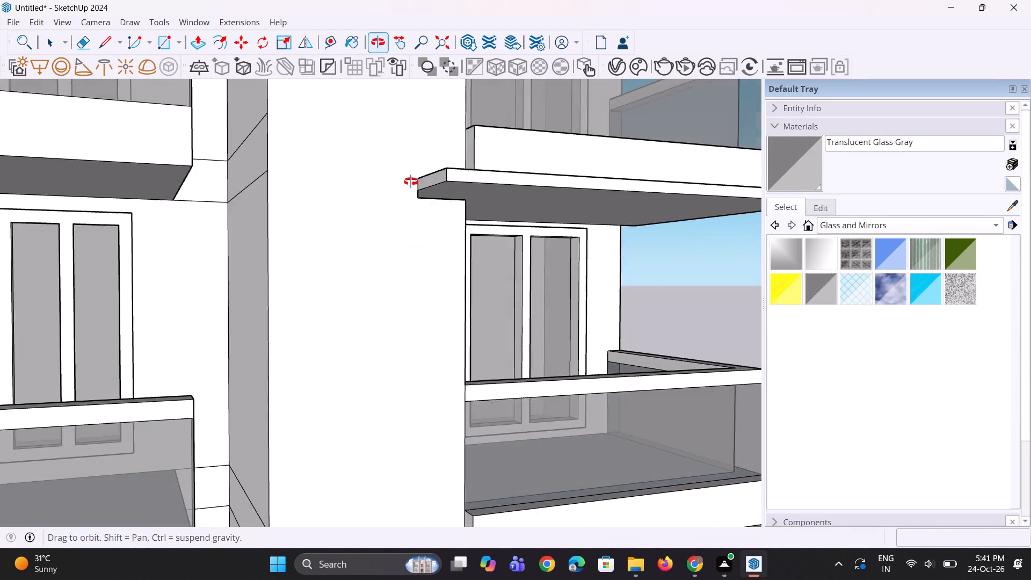
middle_drag(411, 182, 410, 175)
scroll(413, 175, up, 3)
middle_drag(418, 194, 477, 259)
scroll(483, 253, up, 1)
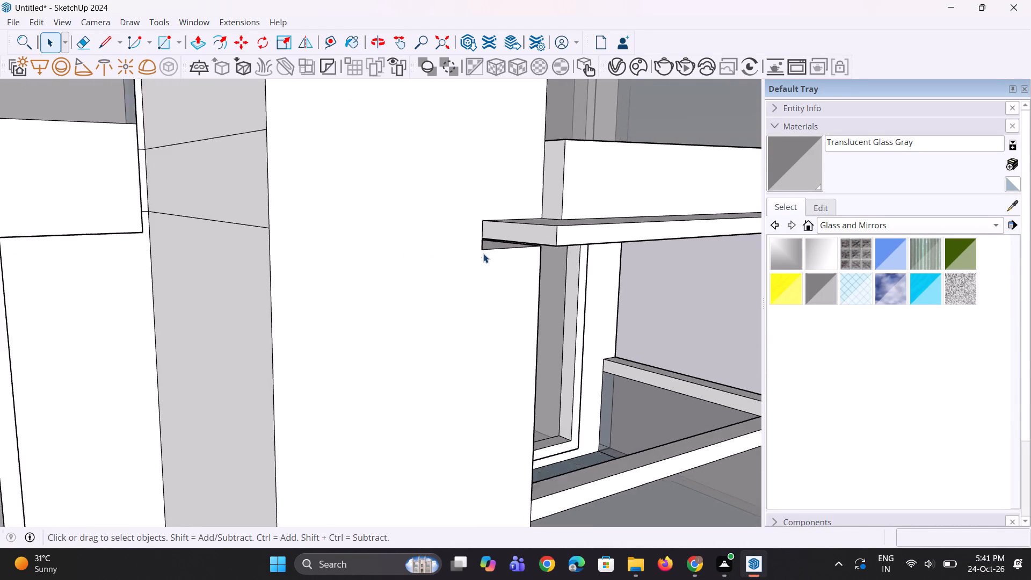
scroll(483, 253, up, 9)
middle_drag(483, 237, 454, 258)
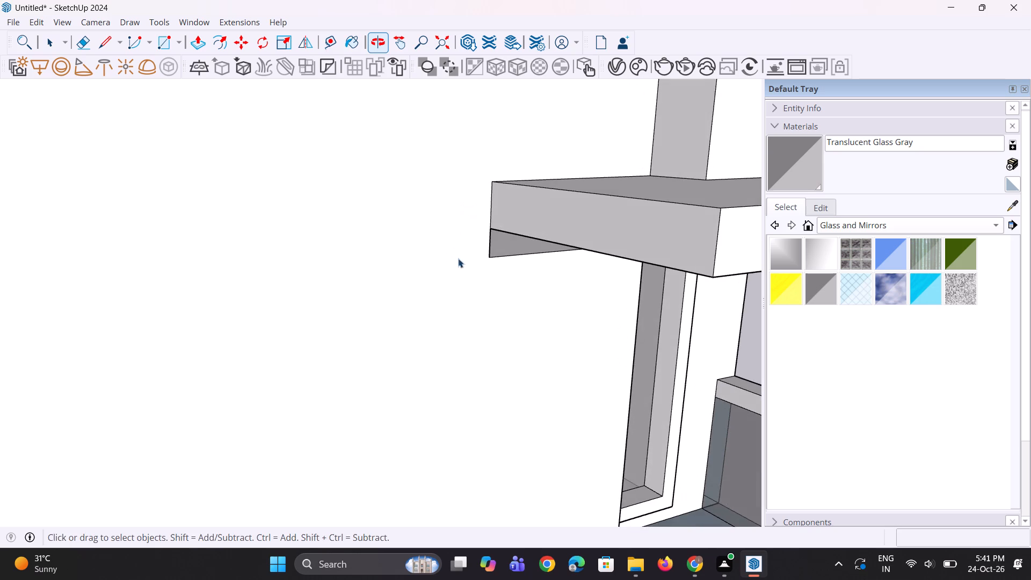
scroll(491, 253, up, 2)
key(p)
click(504, 250)
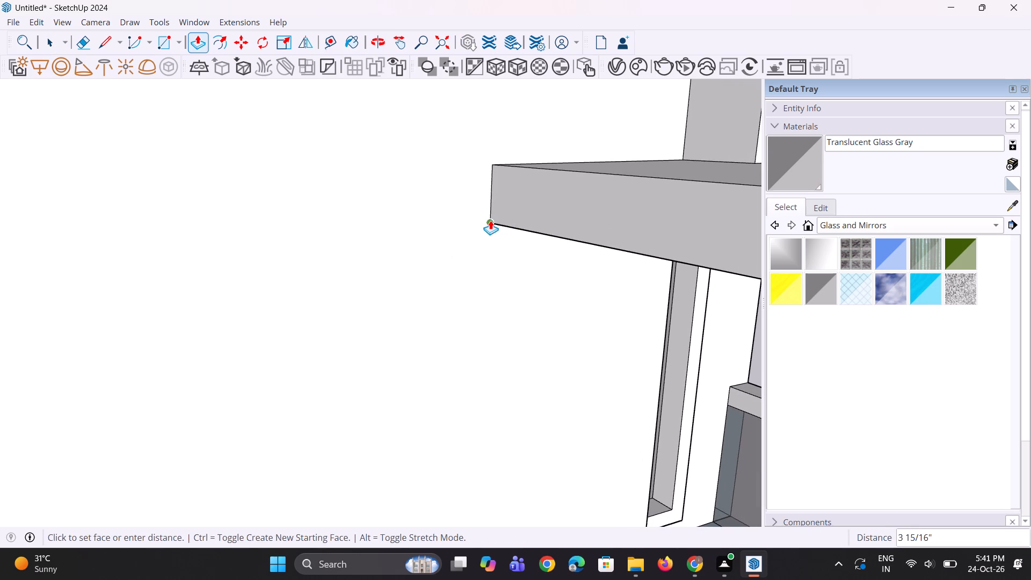
click(490, 220)
Draw two edges about 6' 7 7/8" long across the front wall strip from the topmost under-balcony canopy's upper and lower end corners.
scroll(433, 230, down, 5)
middle_drag(474, 290, 488, 231)
scroll(488, 231, up, 1)
scroll(488, 232, down, 4)
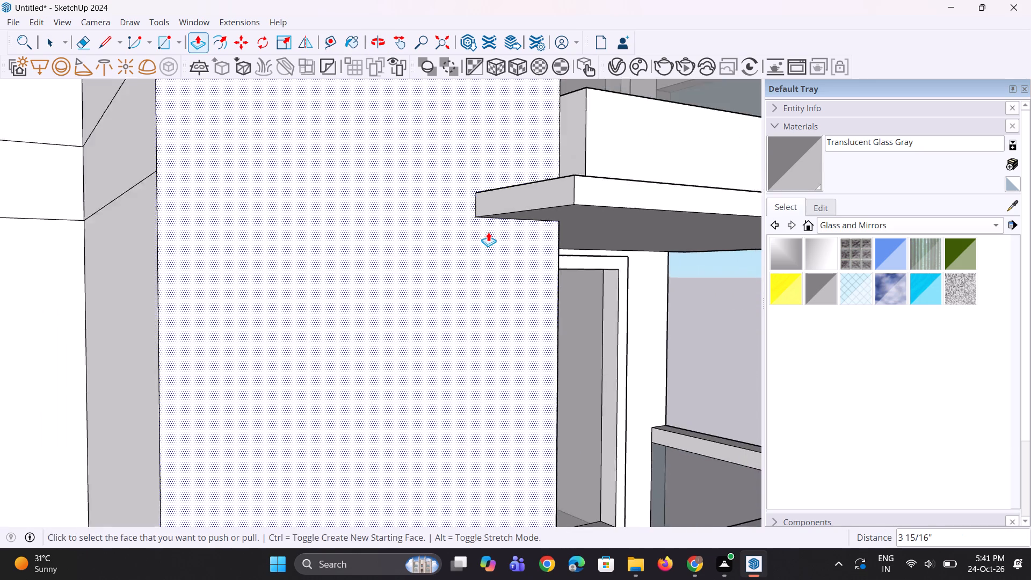
scroll(488, 232, down, 7)
middle_drag(474, 244, 473, 264)
key(l)
scroll(475, 215, up, 2)
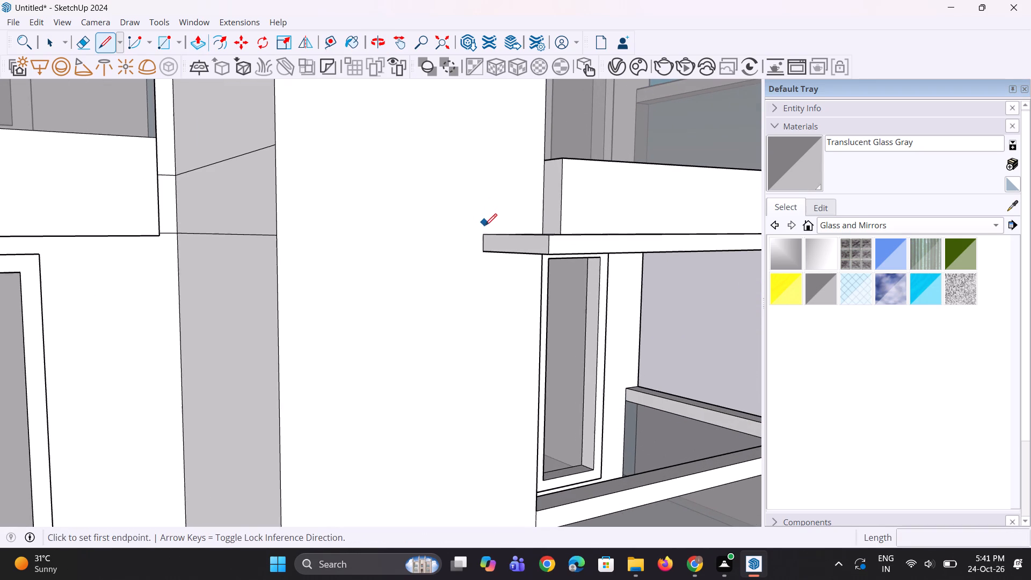
click(485, 234)
click(280, 240)
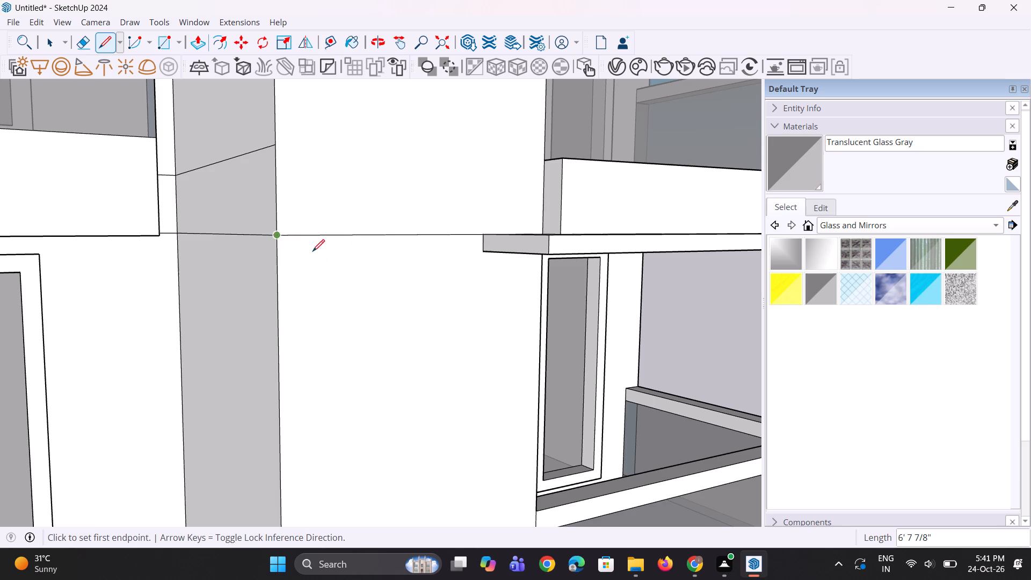
click(484, 251)
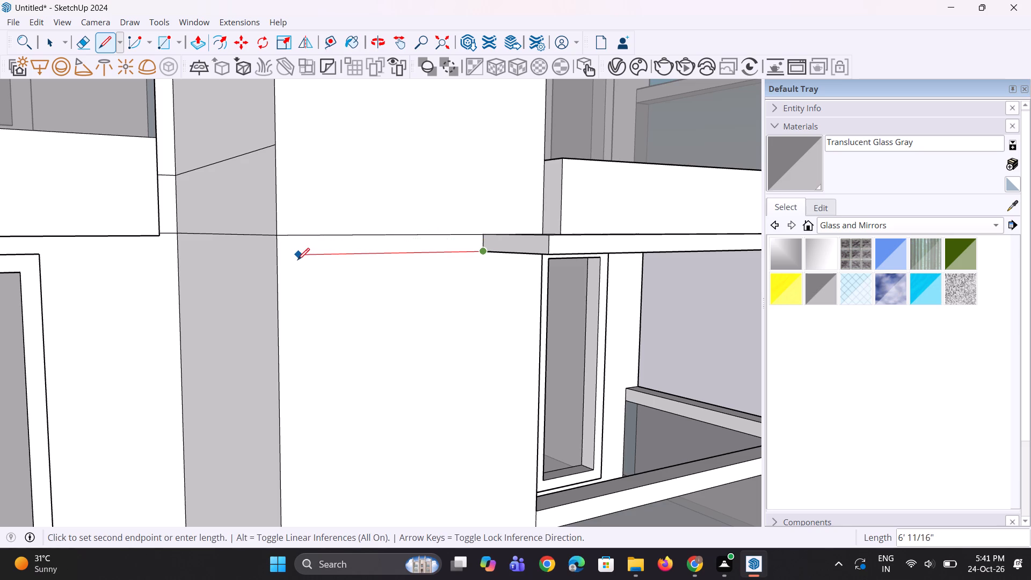
click(278, 259)
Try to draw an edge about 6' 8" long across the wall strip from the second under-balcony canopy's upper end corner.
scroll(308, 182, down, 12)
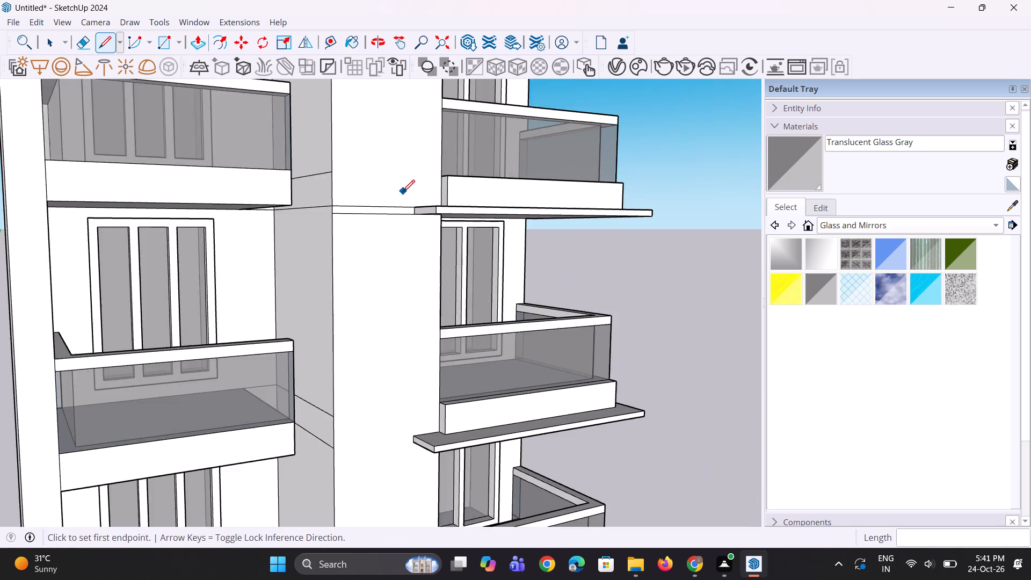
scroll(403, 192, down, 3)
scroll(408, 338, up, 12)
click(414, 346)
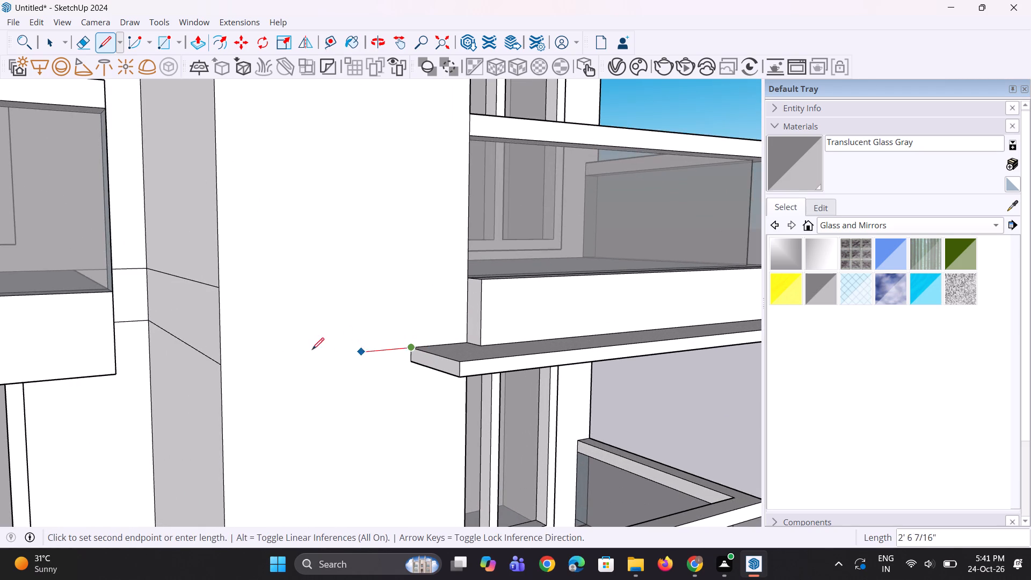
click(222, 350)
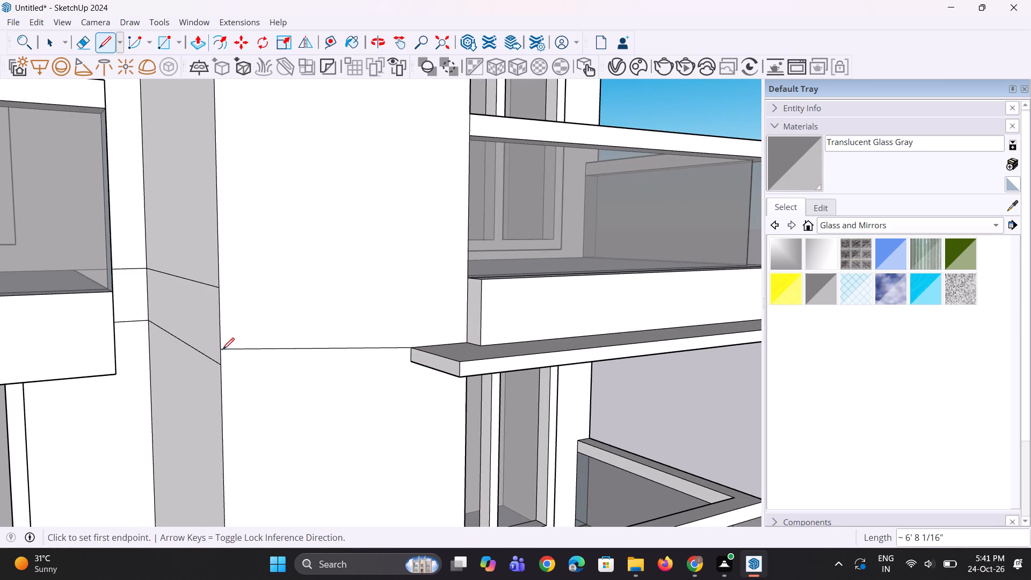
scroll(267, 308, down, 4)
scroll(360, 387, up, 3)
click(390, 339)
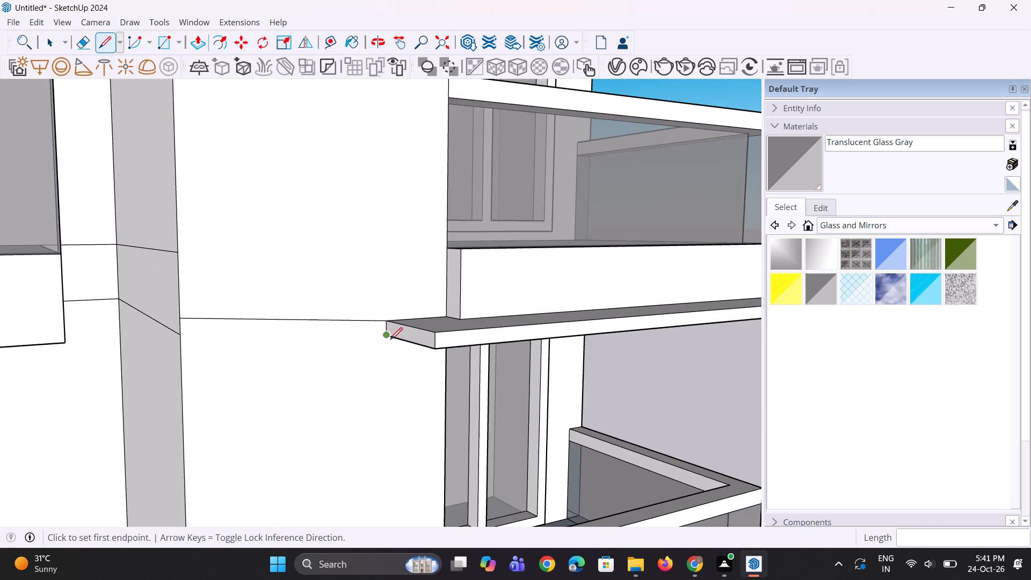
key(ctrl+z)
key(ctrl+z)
Draw edges about 6' 7 7/8" long from the second under-balcony canopy's upper and lower end corners across the front wall strip.
drag(387, 324, 382, 324)
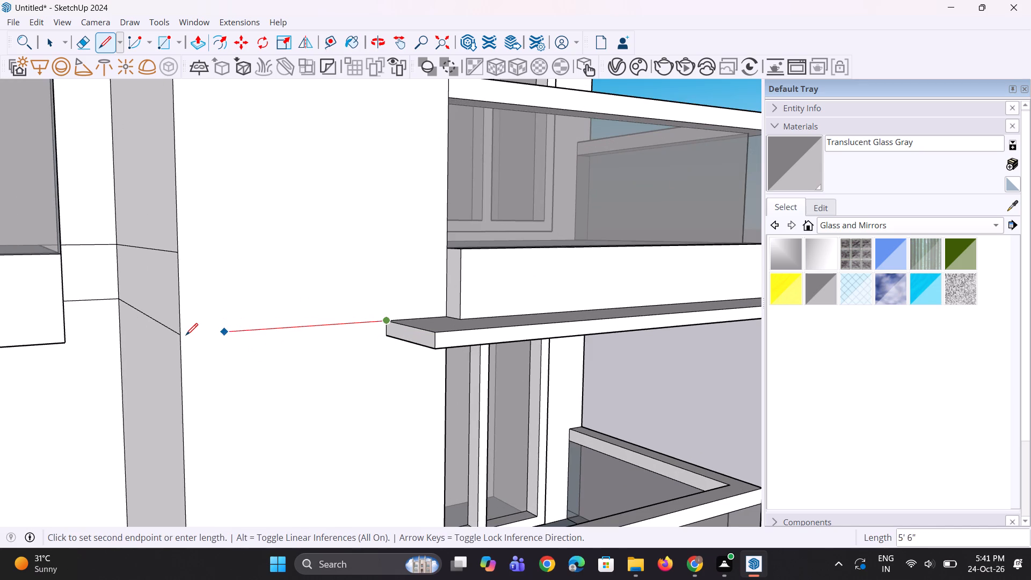
click(186, 335)
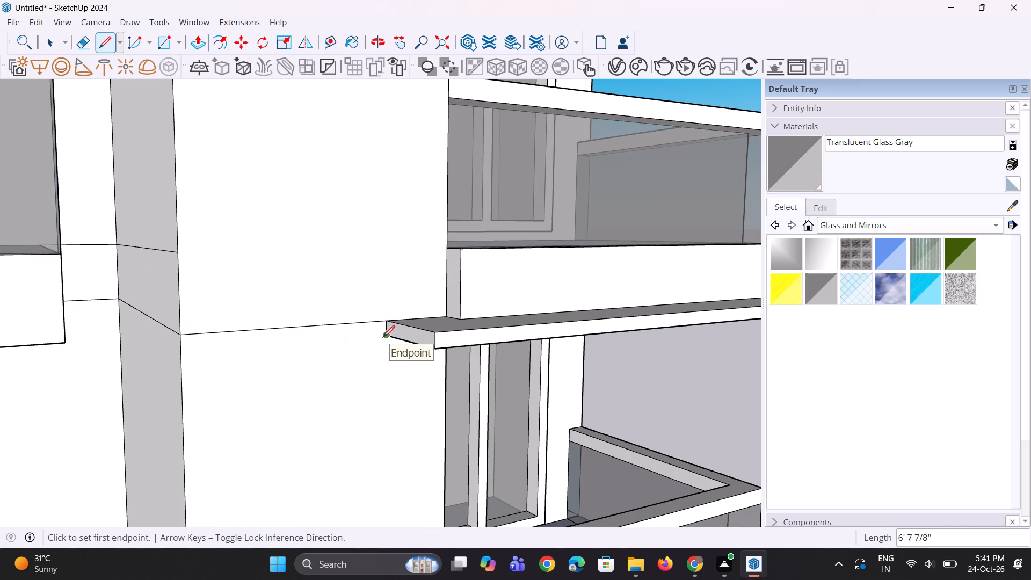
click(383, 337)
click(181, 352)
Draw two edges about 6' 7 7/8" long across the front wall strip from the third under-balcony canopy's upper and lower end corners.
scroll(417, 236, down, 5)
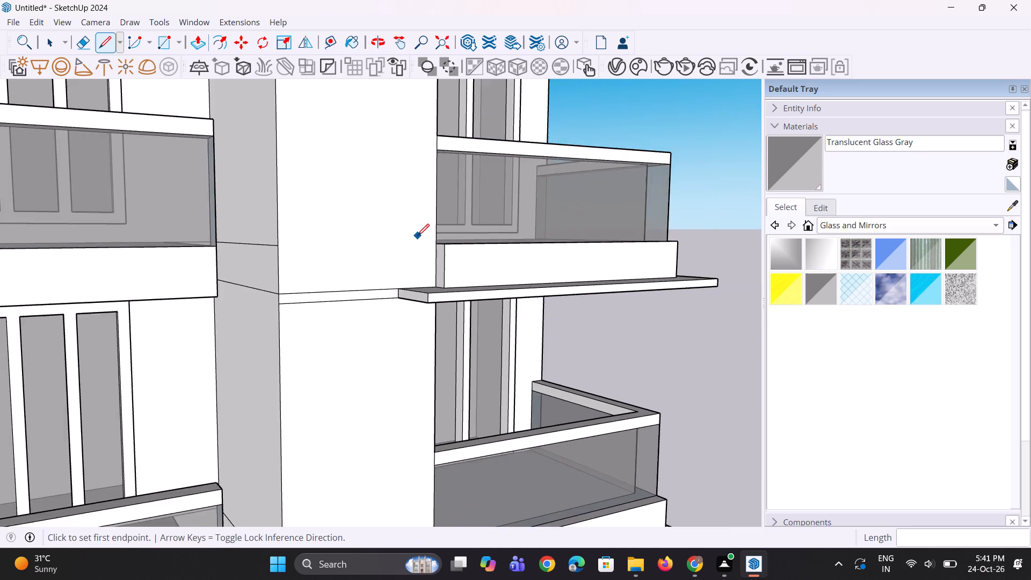
scroll(417, 236, down, 9)
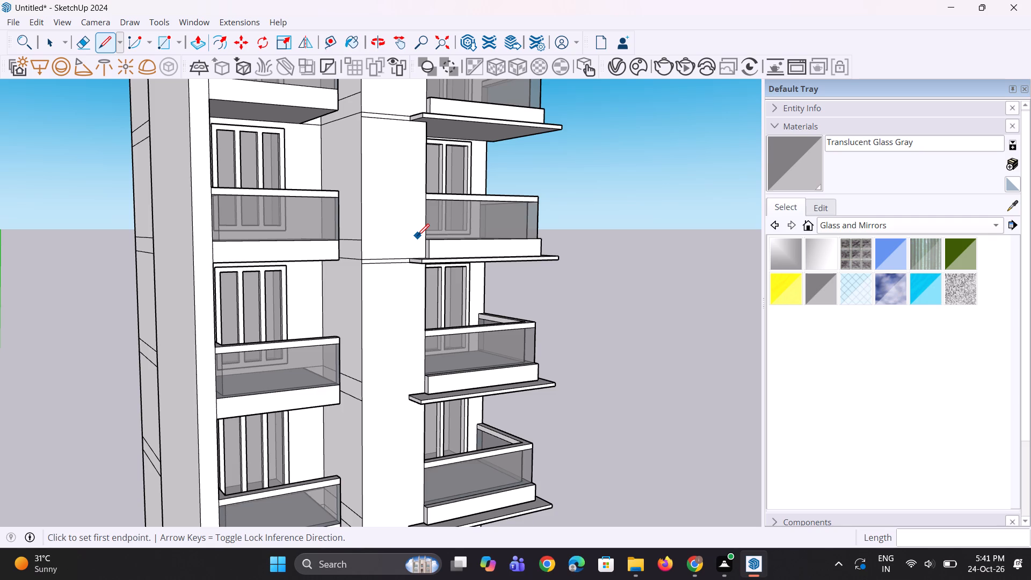
scroll(439, 270, down, 3)
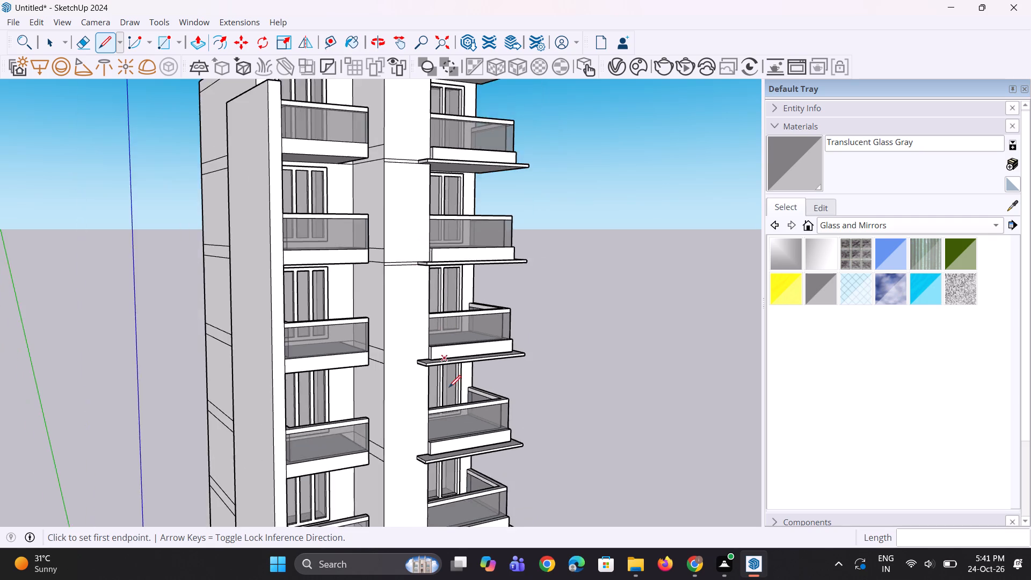
scroll(449, 387, up, 7)
scroll(413, 350, up, 4)
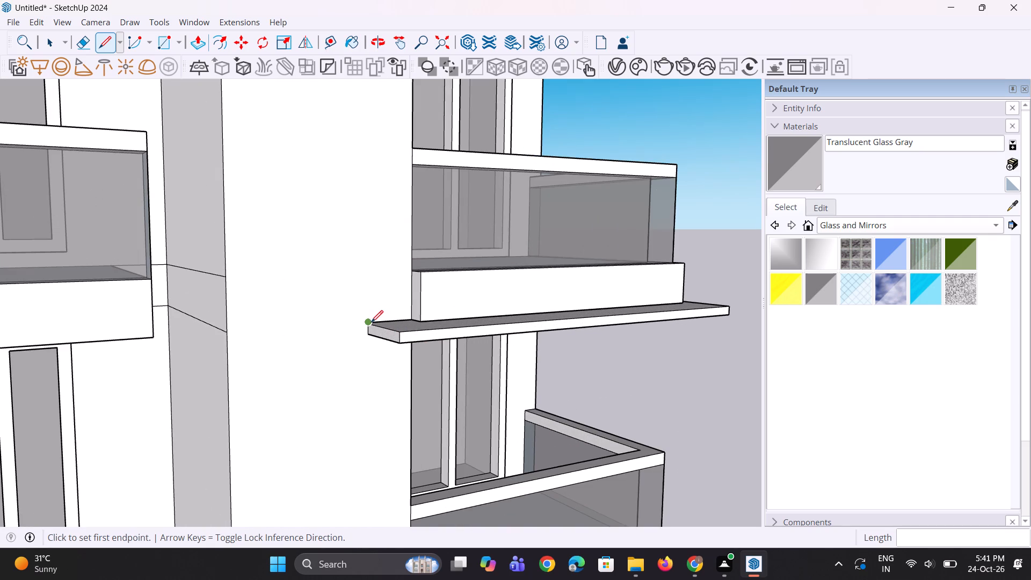
scroll(371, 322, up, 3)
click(371, 322)
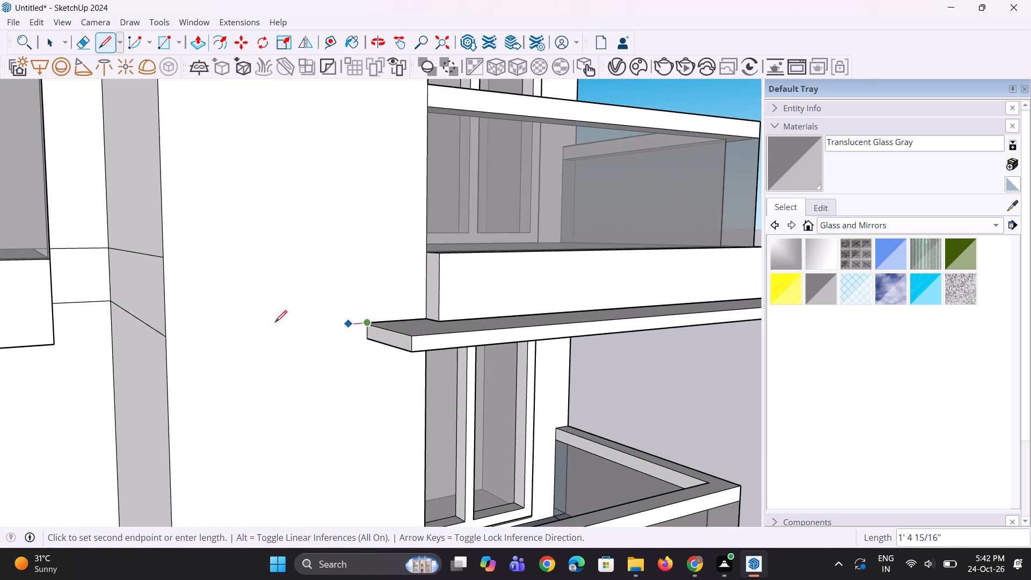
click(166, 331)
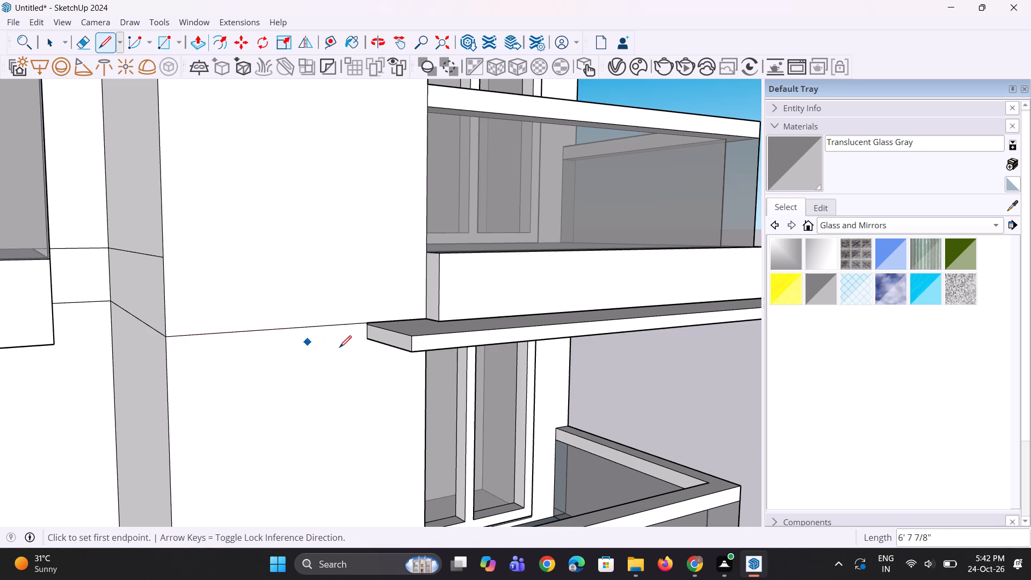
click(368, 339)
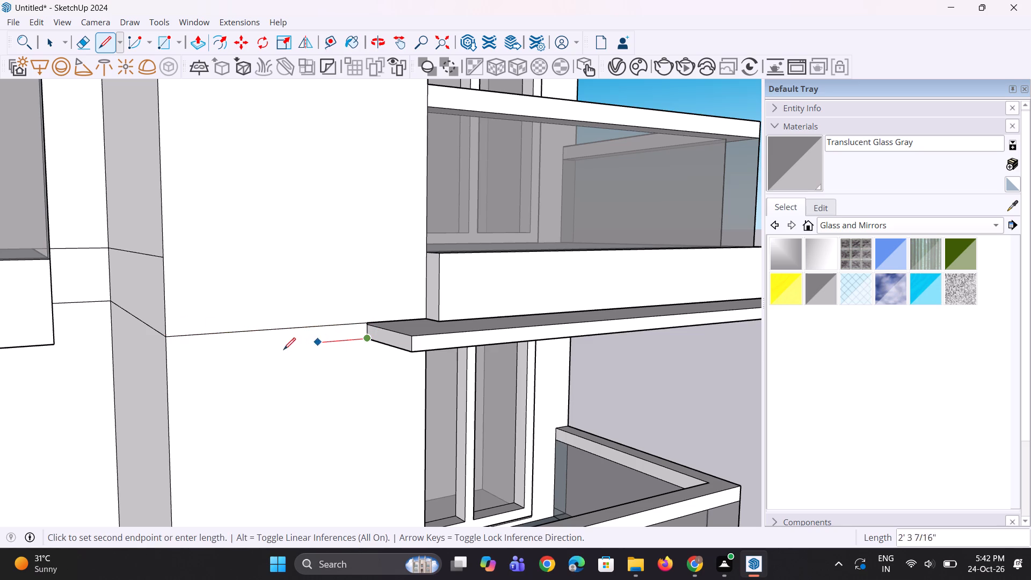
click(164, 358)
Draw two edges about 6' 7 7/8" long across the front wall strip from the fourth under-balcony canopy's upper and lower end corners.
scroll(293, 247, down, 5)
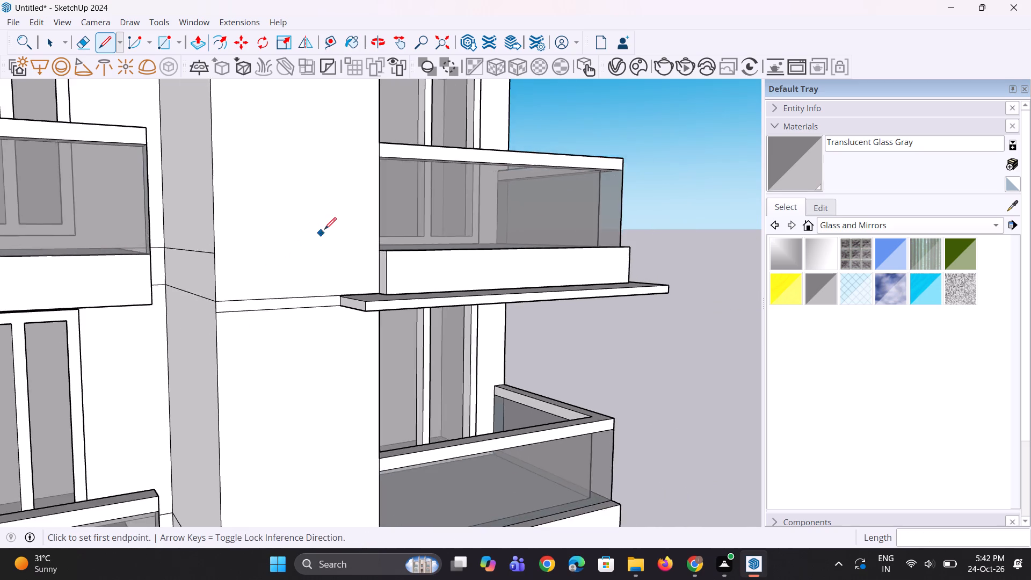
scroll(325, 229, down, 15)
scroll(329, 359, up, 11)
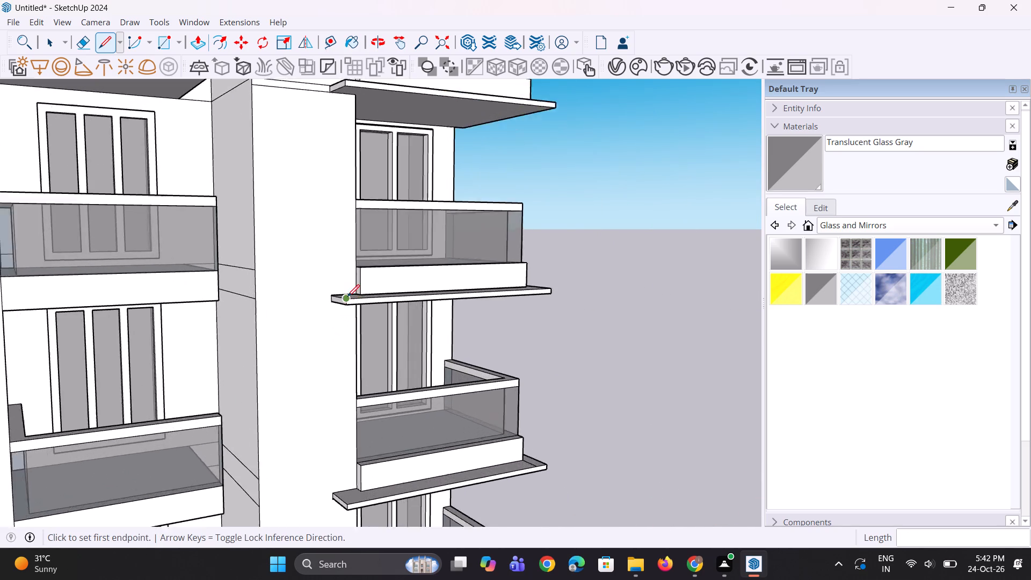
scroll(347, 296, up, 5)
click(325, 295)
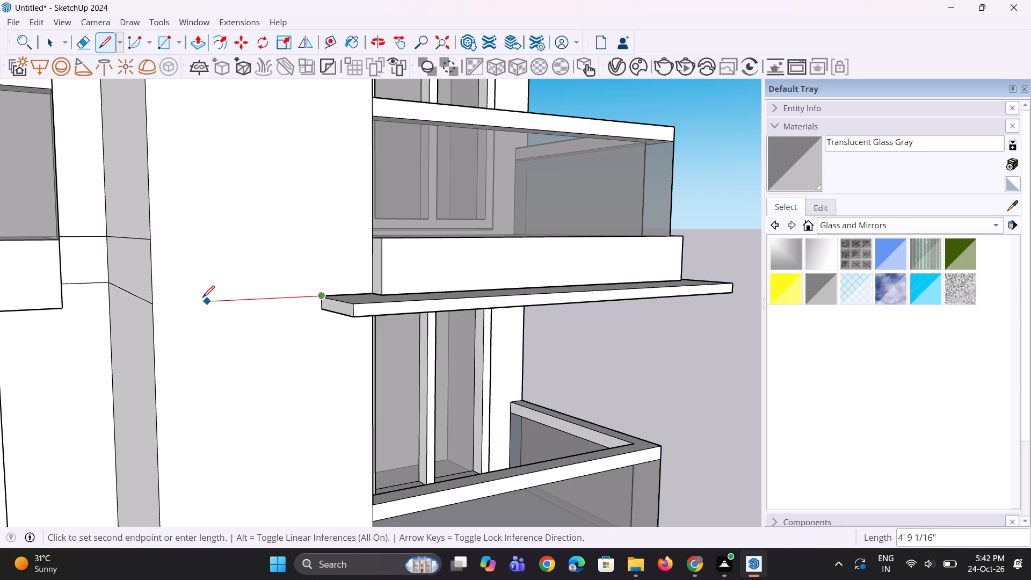
click(155, 301)
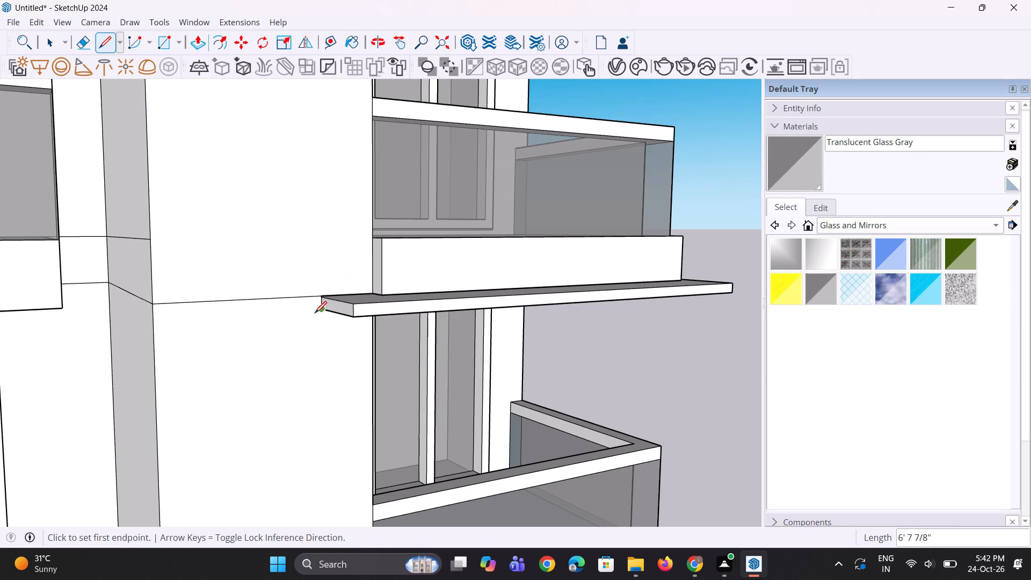
click(320, 310)
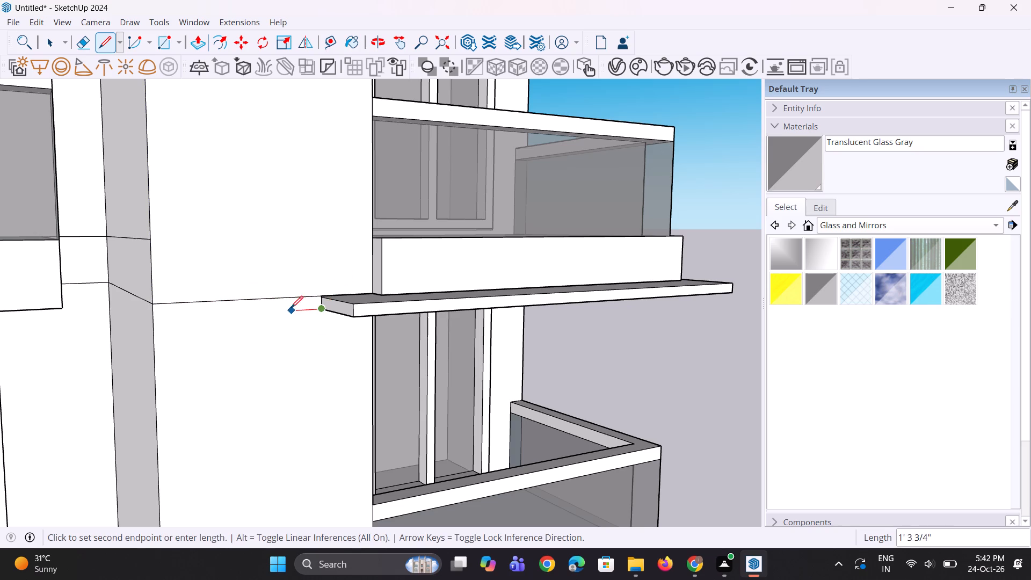
click(155, 323)
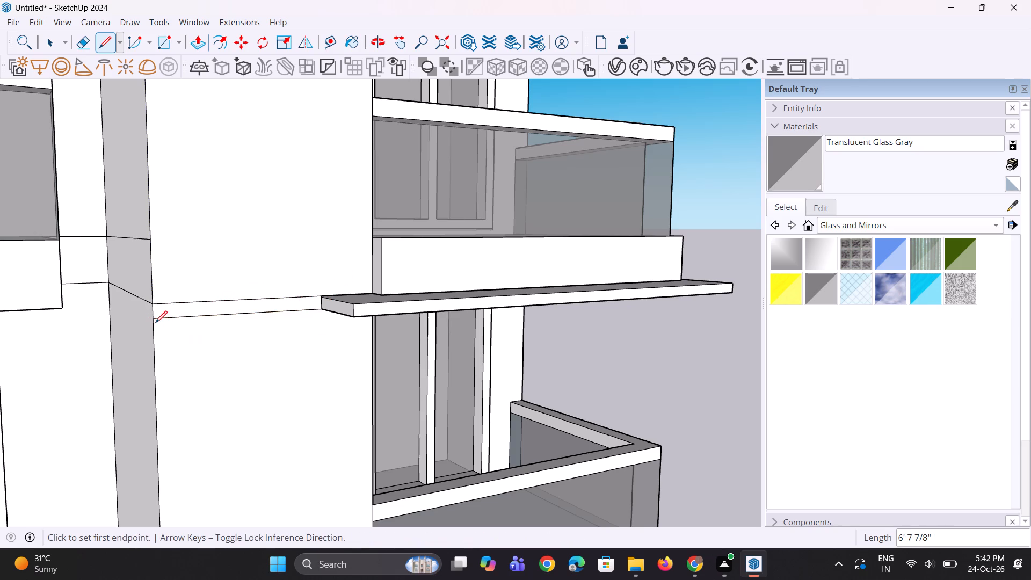
Draw two edges about 6' 7 7/8" long across the front wall strip from the lowest canopy's upper and lower end corners.
scroll(229, 270, down, 9)
scroll(292, 263, down, 9)
scroll(292, 378, up, 2)
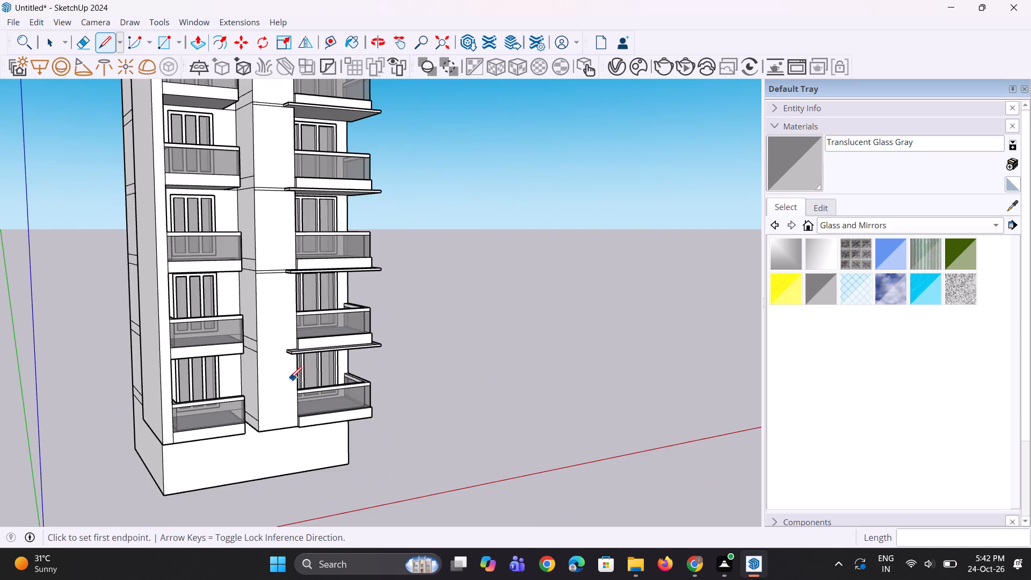
scroll(290, 379, up, 12)
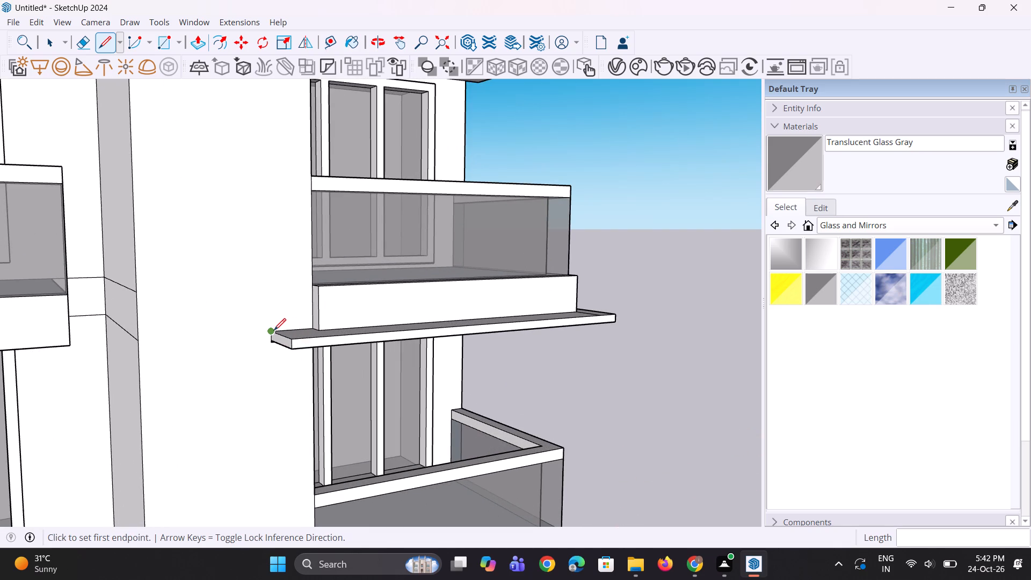
click(274, 330)
click(139, 343)
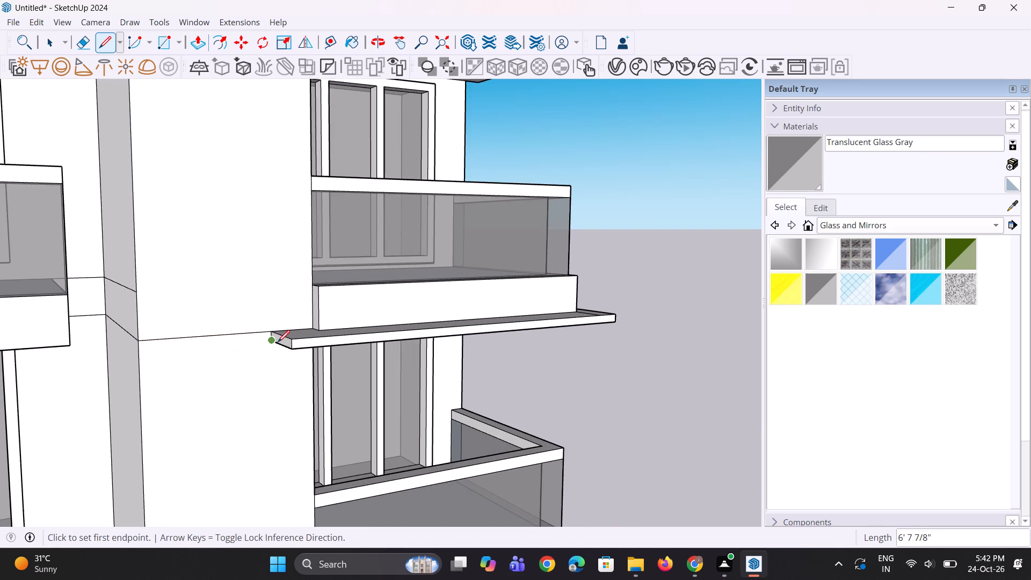
click(273, 340)
click(143, 358)
Push/pull the small exposed face beneath the lowest canopy's wall-side end by 1 3/16", flush with the canopy's lower edge.
scroll(215, 350, down, 4)
middle_drag(276, 365, 286, 280)
scroll(286, 262, up, 13)
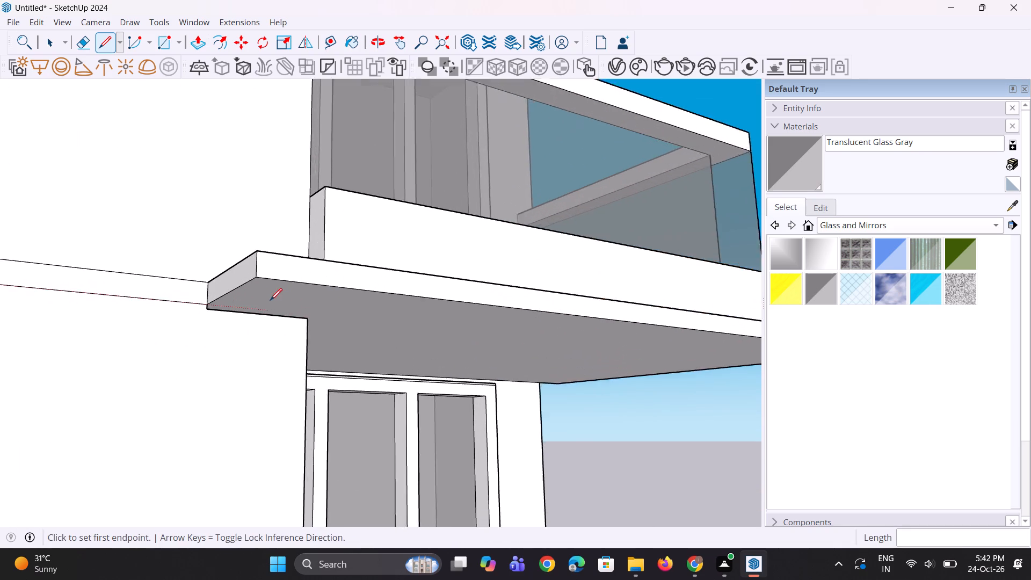
scroll(270, 300, up, 8)
middle_drag(184, 322, 212, 366)
middle_drag(203, 342, 202, 366)
key(p)
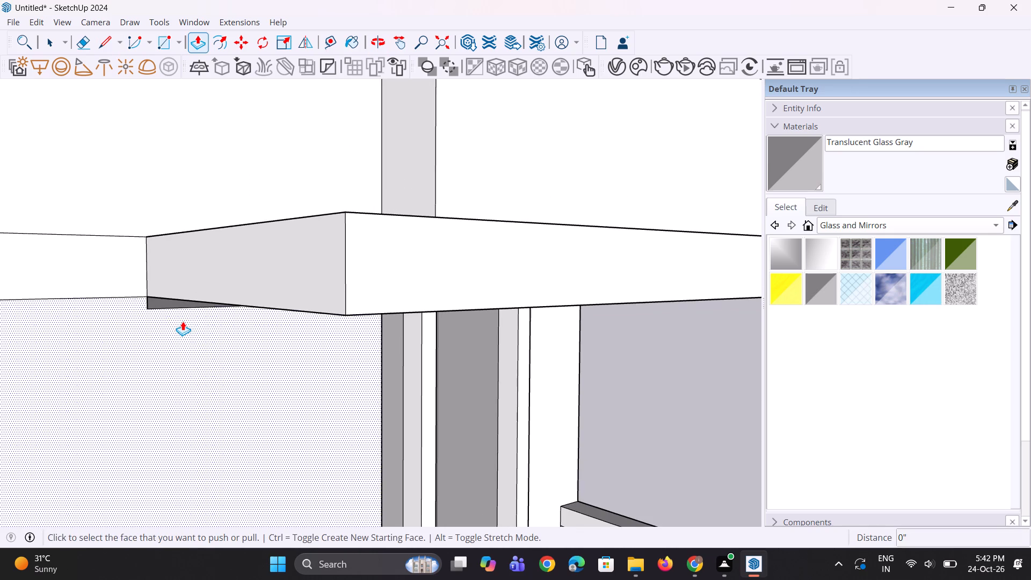
scroll(182, 320, up, 1)
click(163, 303)
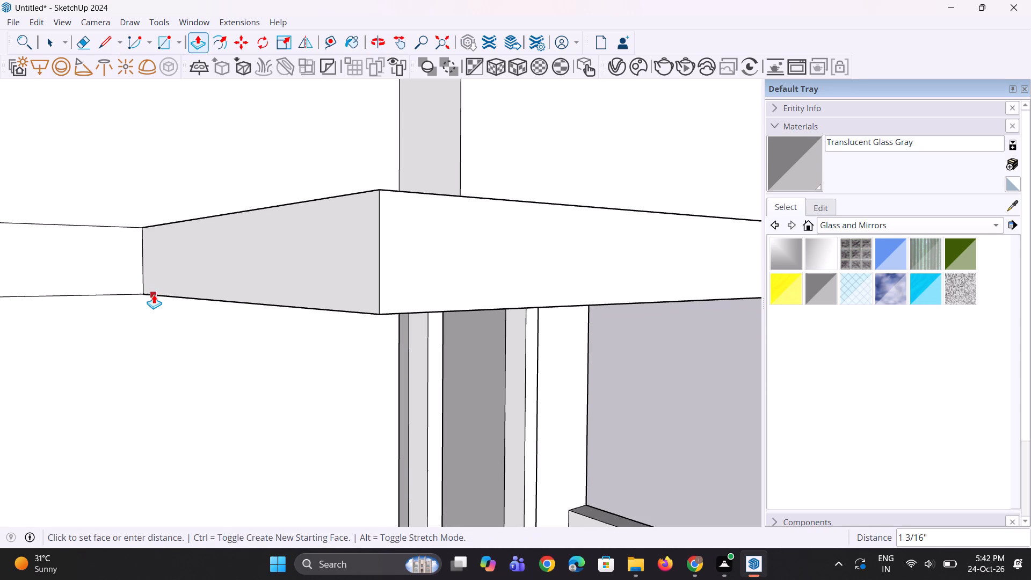
click(151, 294)
Erase the leftover pairs of horizontal edges at the lowest canopy level on the wall strip's side face and adjoining recessed wall.
scroll(188, 319, down, 4)
middle_drag(209, 343, 210, 316)
scroll(220, 317, down, 5)
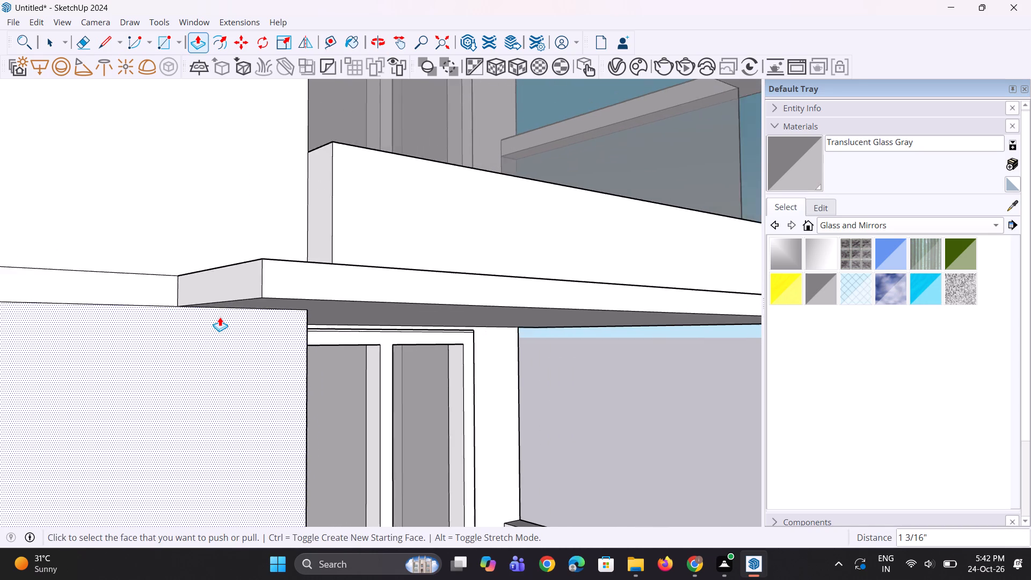
scroll(220, 317, down, 3)
middle_drag(243, 317, 236, 320)
scroll(306, 369, down, 5)
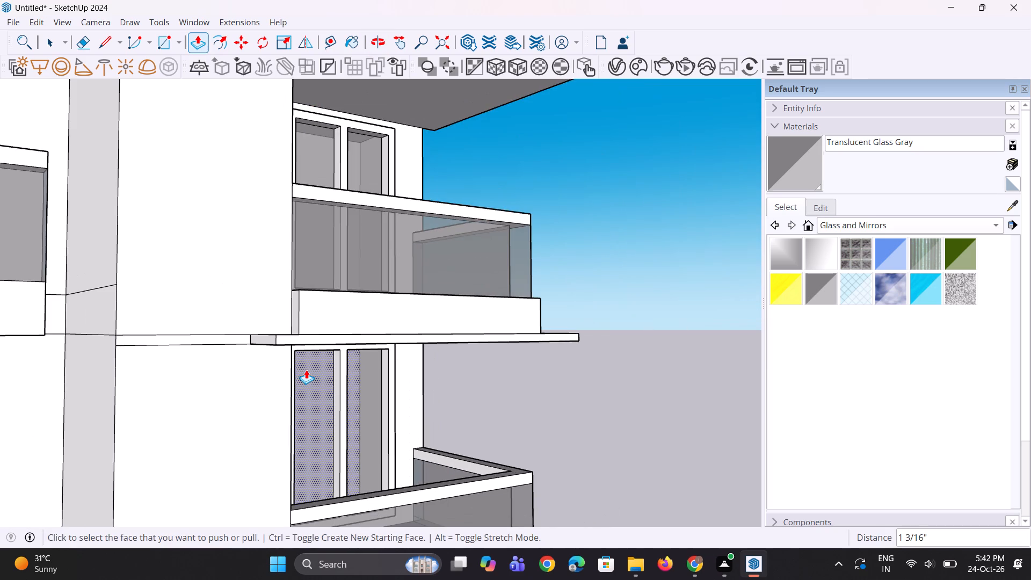
scroll(306, 369, down, 7)
middle_drag(306, 369, 249, 419)
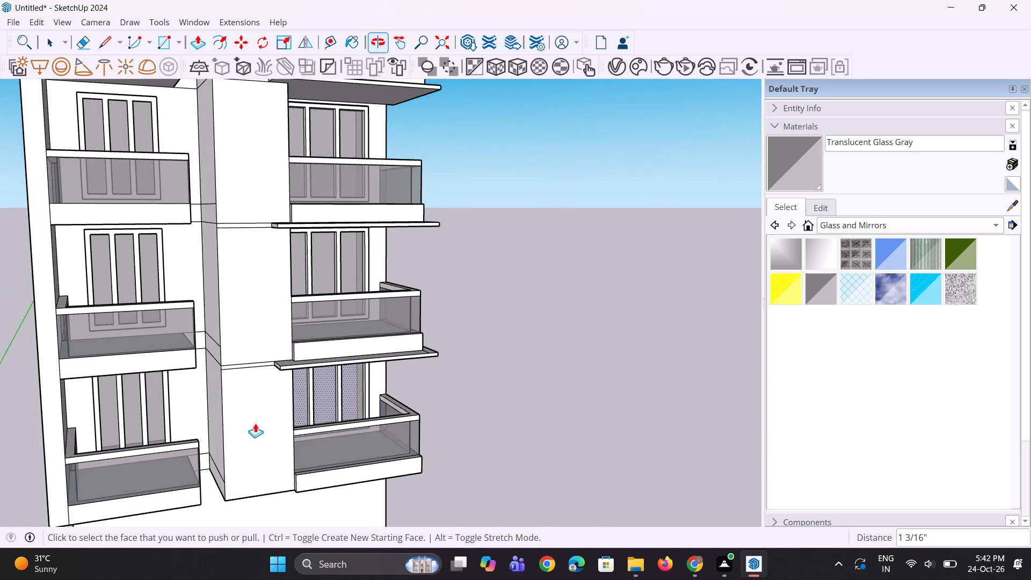
scroll(255, 423, down, 4)
middle_drag(263, 409, 230, 404)
scroll(236, 397, down, 5)
middle_drag(236, 397, 311, 368)
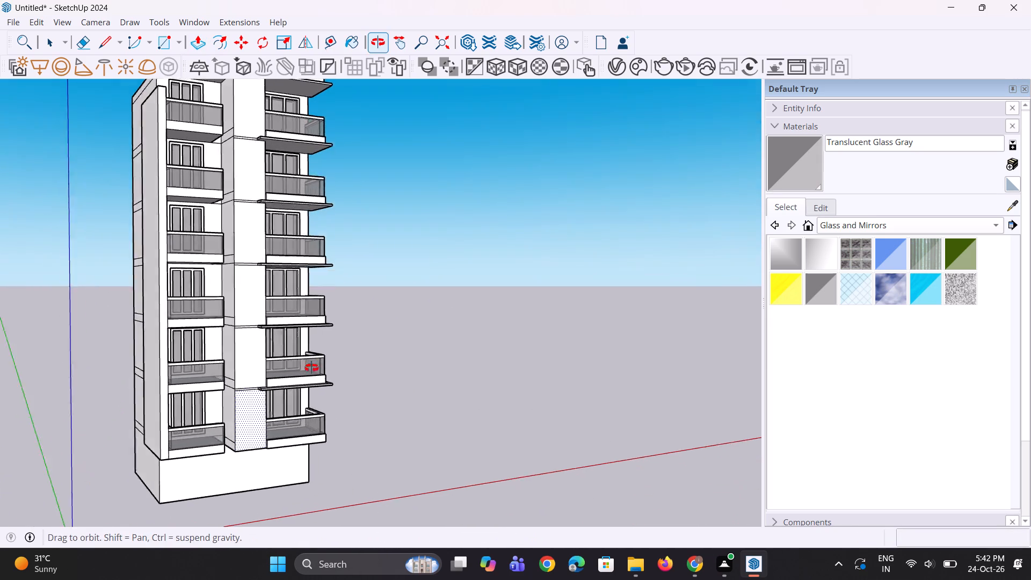
middle_drag(311, 368, 327, 361)
scroll(166, 362, up, 3)
scroll(242, 437, up, 5)
key(e)
scroll(258, 479, up, 3)
click(261, 479)
middle_drag(258, 475, 208, 496)
scroll(227, 448, up, 3)
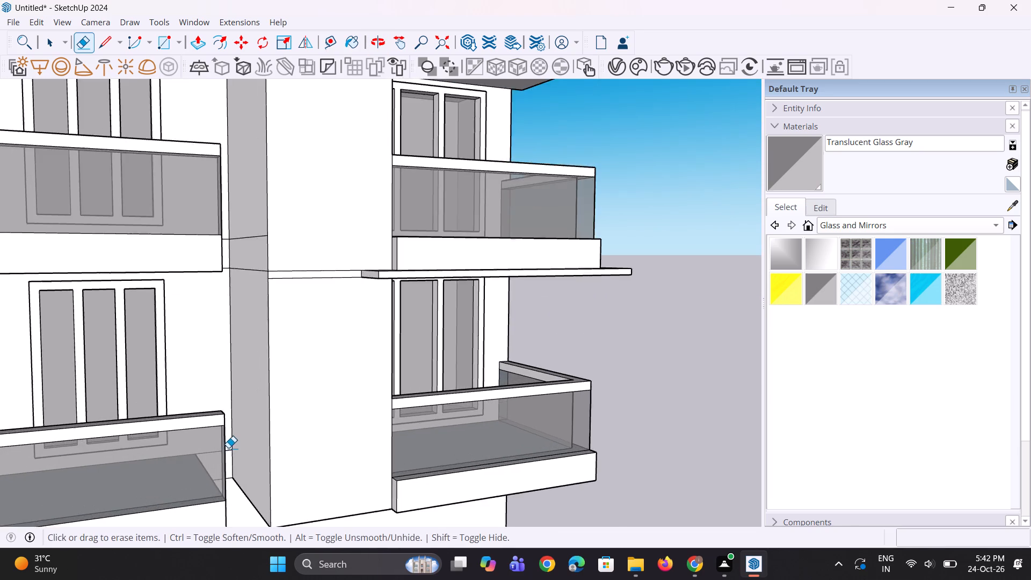
scroll(228, 448, up, 4)
click(228, 450)
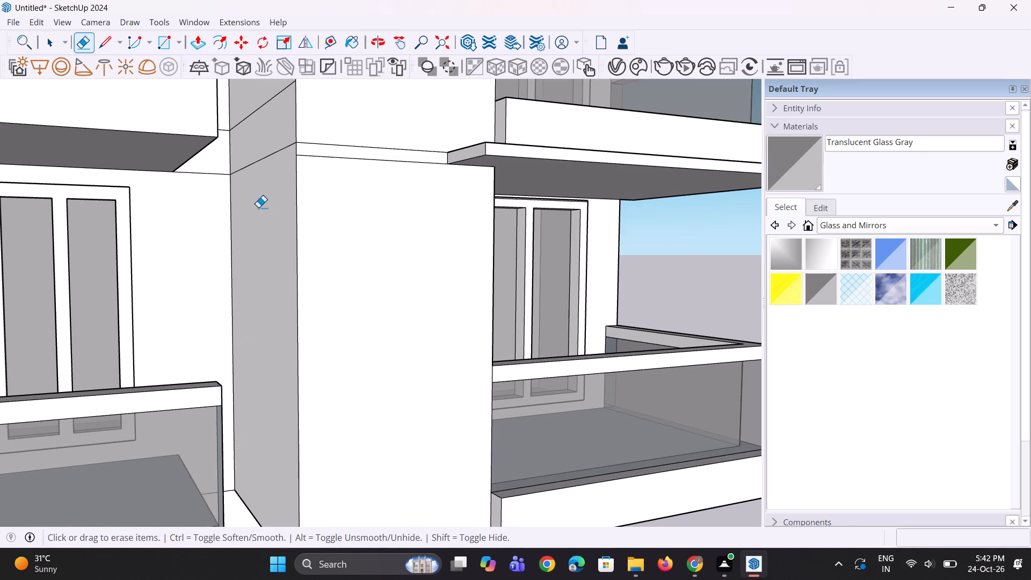
drag(254, 99, 254, 162)
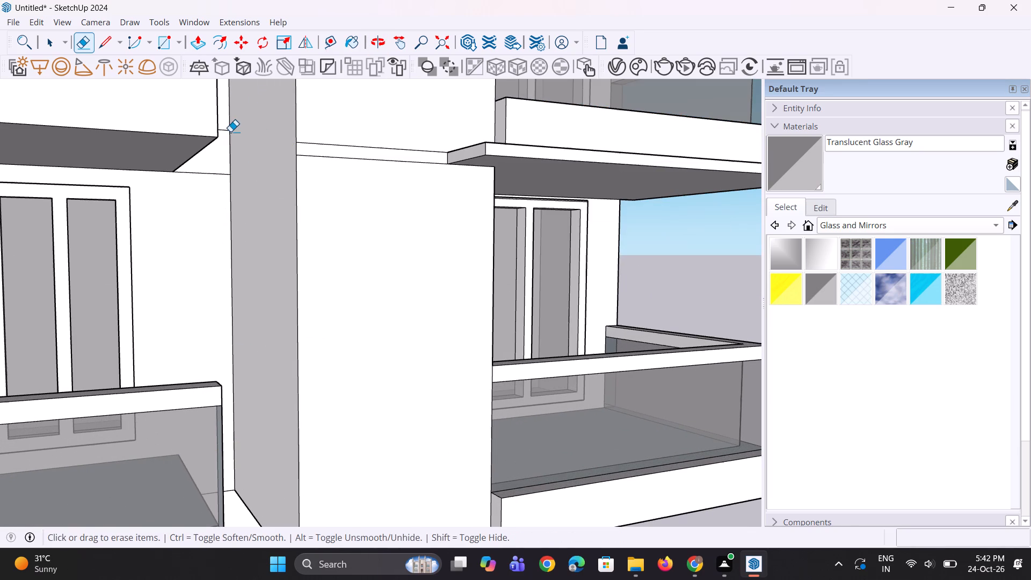
drag(224, 125, 220, 168)
scroll(256, 271, down, 2)
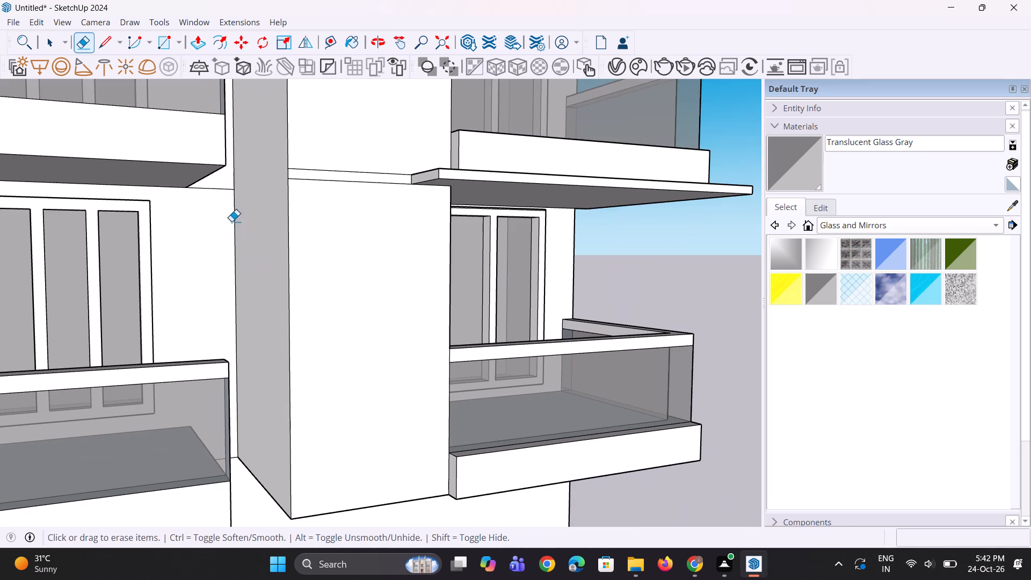
drag(221, 190, 218, 214)
Erase the leftover horizontal edges one floor above the lowest canopy, on the recessed wall and the strip's side face.
scroll(275, 327, down, 10)
middle_drag(307, 291, 306, 292)
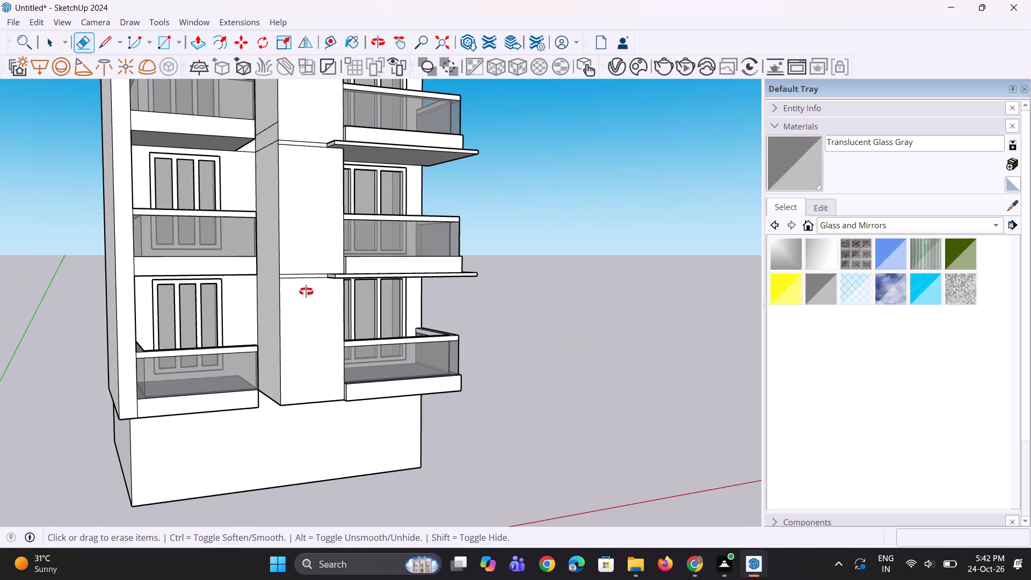
middle_drag(306, 292, 244, 363)
scroll(252, 359, down, 5)
scroll(253, 204, up, 17)
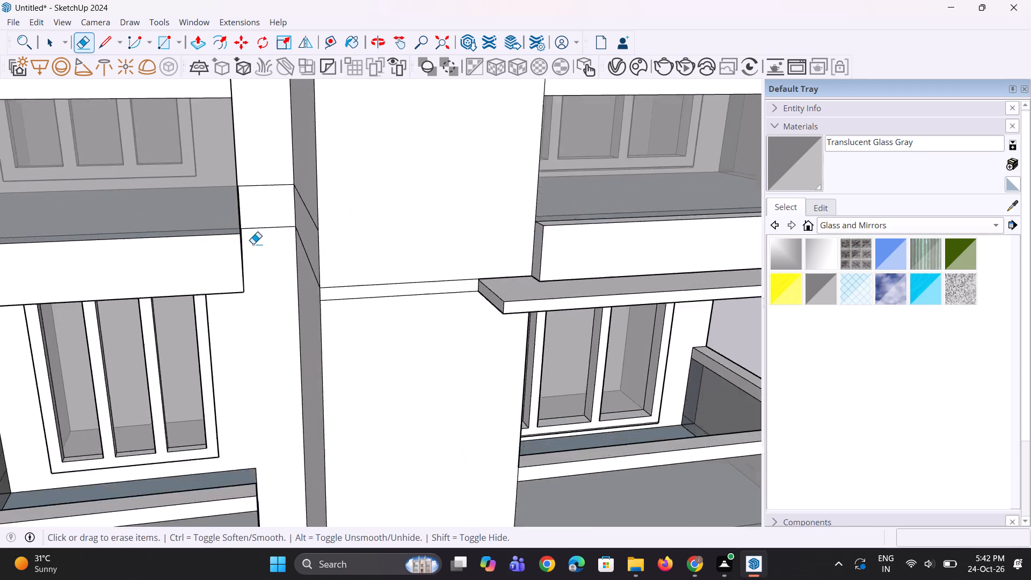
scroll(253, 244, up, 1)
drag(272, 160, 265, 235)
drag(328, 176, 335, 294)
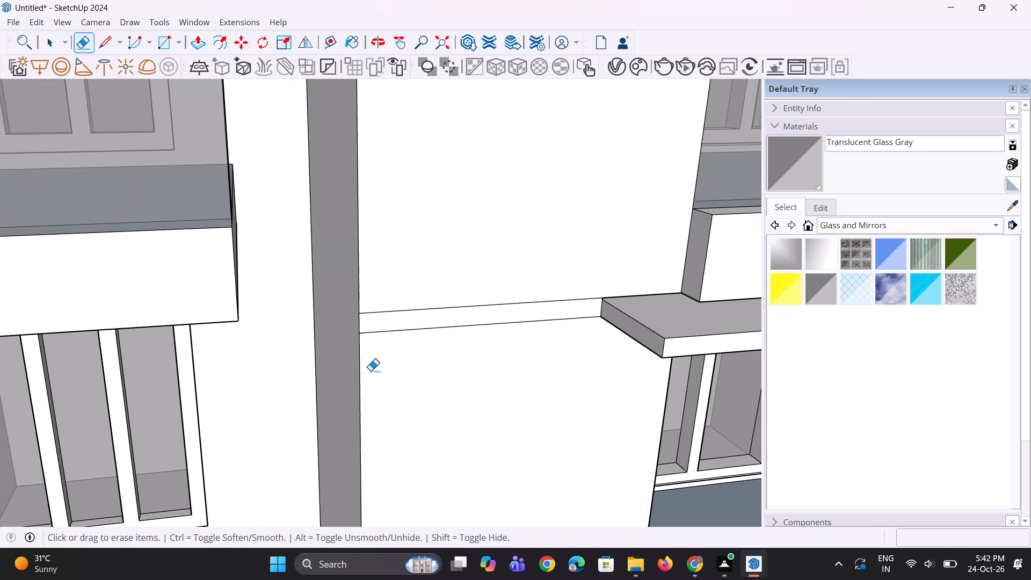
Erase the leftover horizontal edges at the third canopy level from the bottom, on the strip's side face and recessed wall.
scroll(374, 390, down, 10)
scroll(351, 299, up, 1)
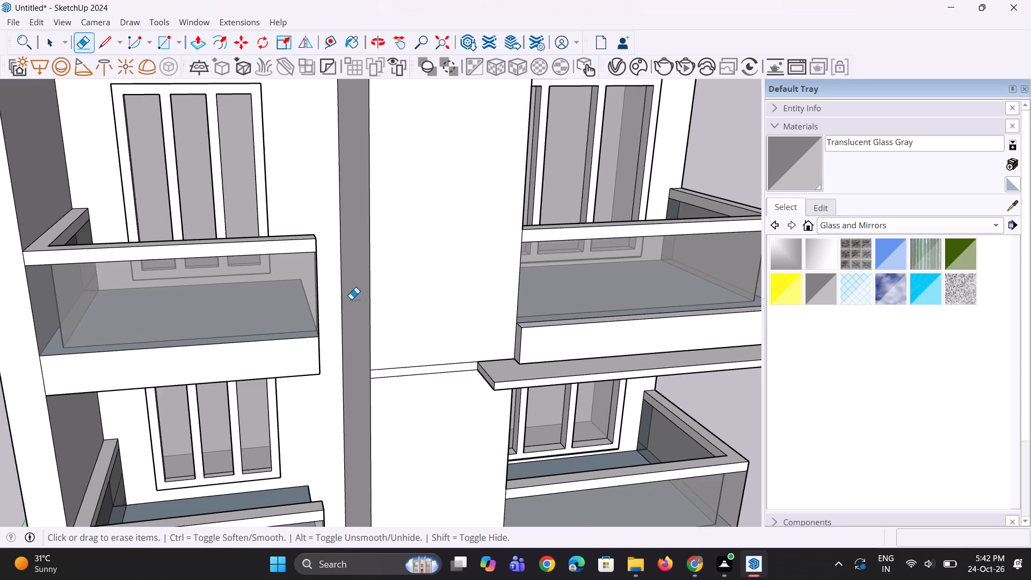
scroll(363, 424, down, 5)
scroll(367, 433, up, 1)
middle_drag(367, 433, 405, 373)
scroll(322, 135, up, 6)
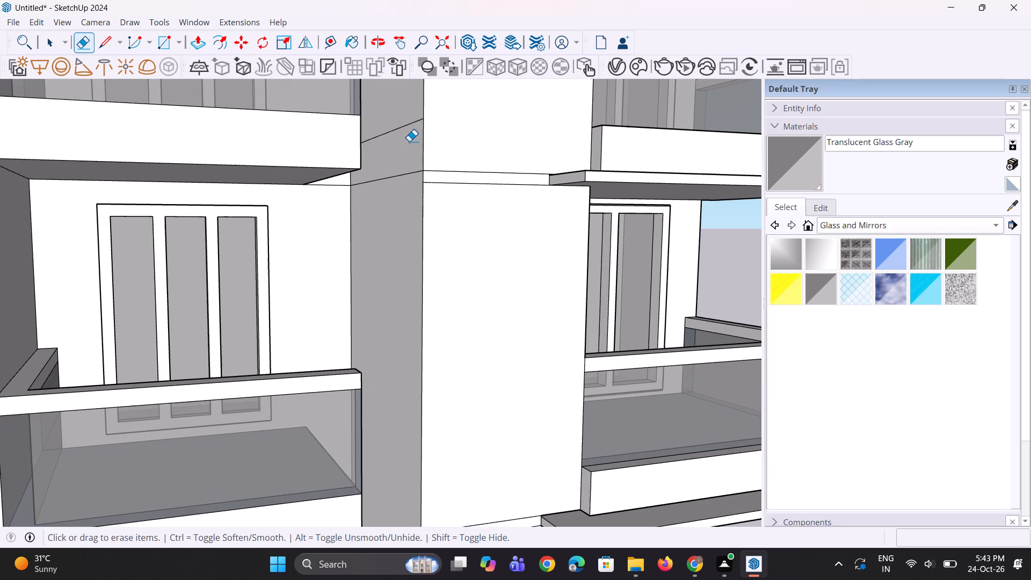
drag(405, 113, 402, 195)
middle_drag(422, 220, 338, 264)
scroll(333, 190, up, 3)
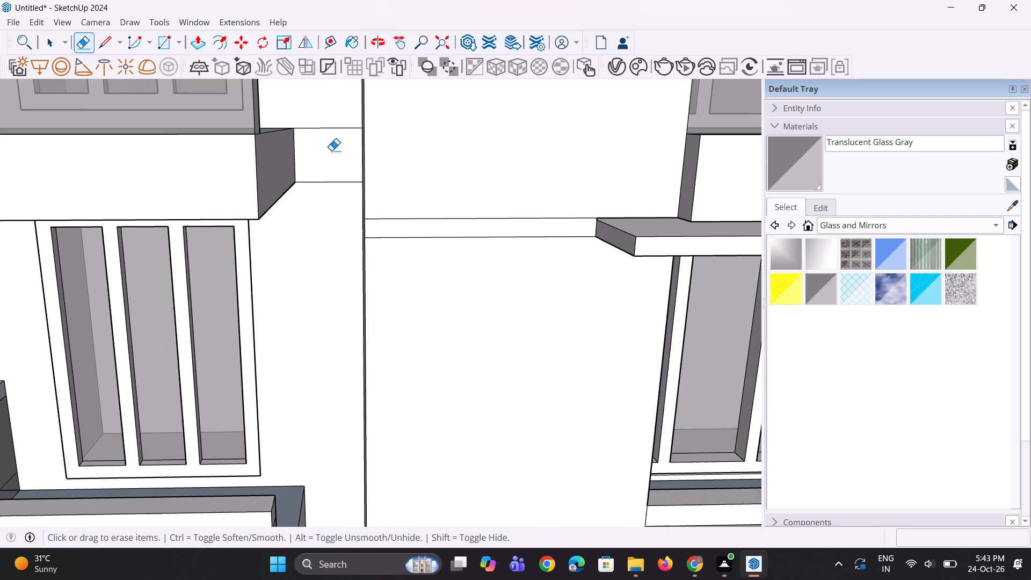
drag(328, 123, 322, 191)
Erase the leftover horizontal edges at the fourth canopy level from the bottom, on the strip's side face and recessed wall.
scroll(322, 219, down, 8)
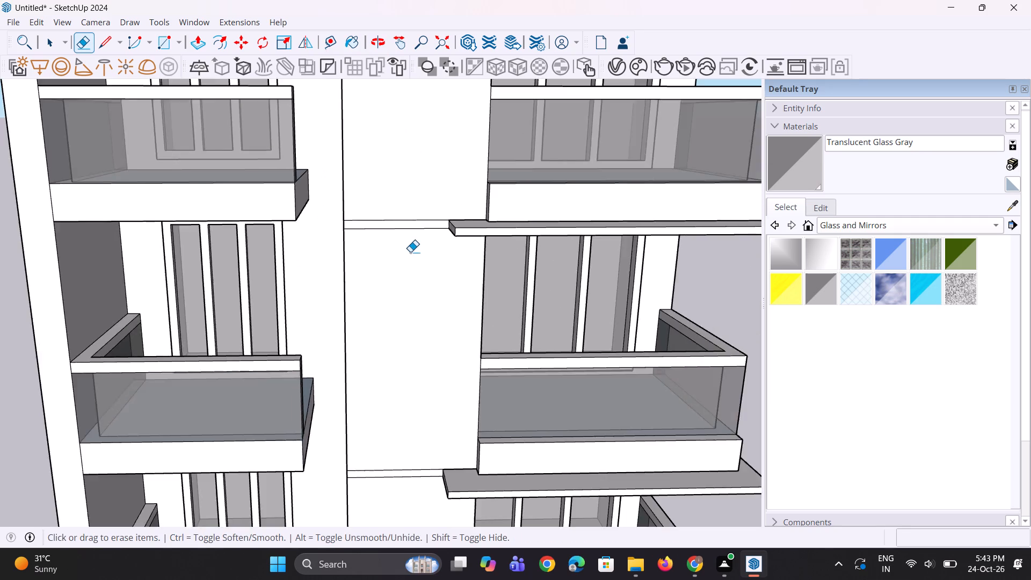
scroll(410, 252, down, 9)
middle_drag(393, 329, 430, 328)
scroll(424, 346, down, 4)
scroll(410, 184, up, 14)
drag(412, 195, 412, 209)
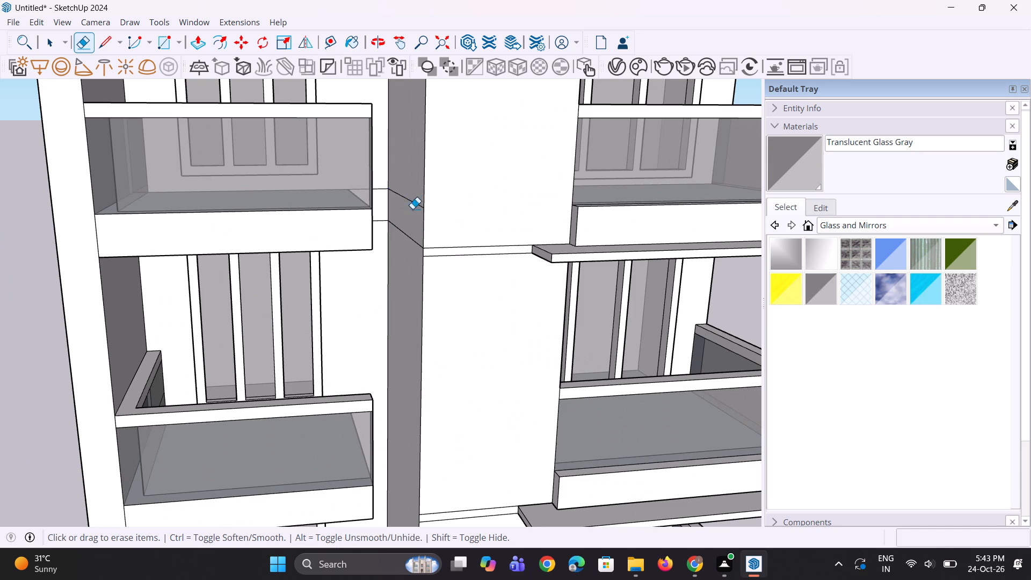
drag(412, 209, 409, 243)
middle_drag(406, 238, 374, 222)
scroll(377, 190, up, 3)
drag(374, 184, 374, 237)
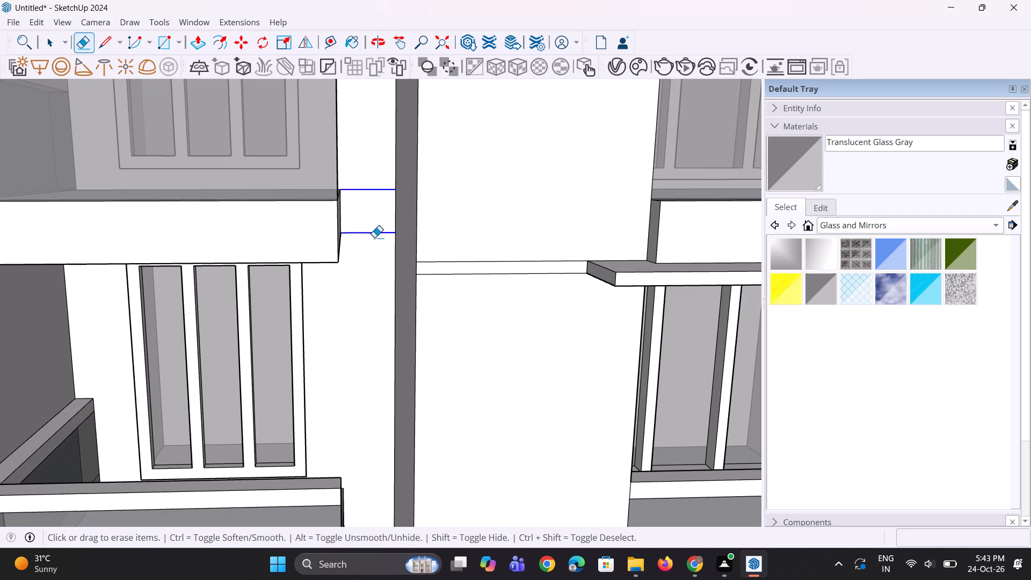
drag(374, 237, 375, 246)
Erase the leftover horizontal edges at the uppermost under-balcony canopy level, on the strip's side face and recessed wall.
scroll(372, 302, down, 14)
middle_drag(404, 289, 426, 288)
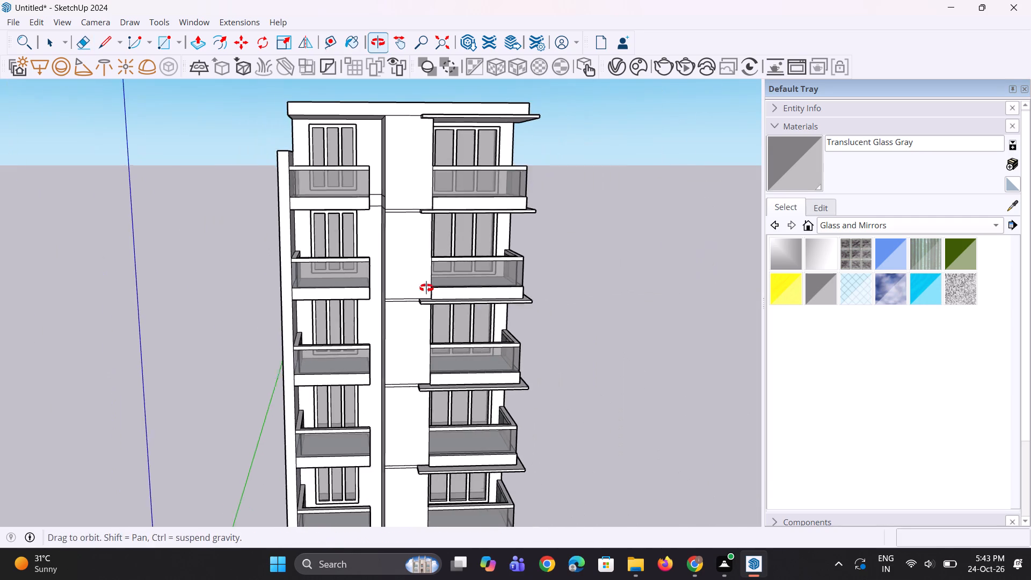
middle_drag(426, 288, 432, 284)
scroll(405, 186, up, 8)
middle_drag(383, 219, 415, 224)
scroll(413, 224, up, 4)
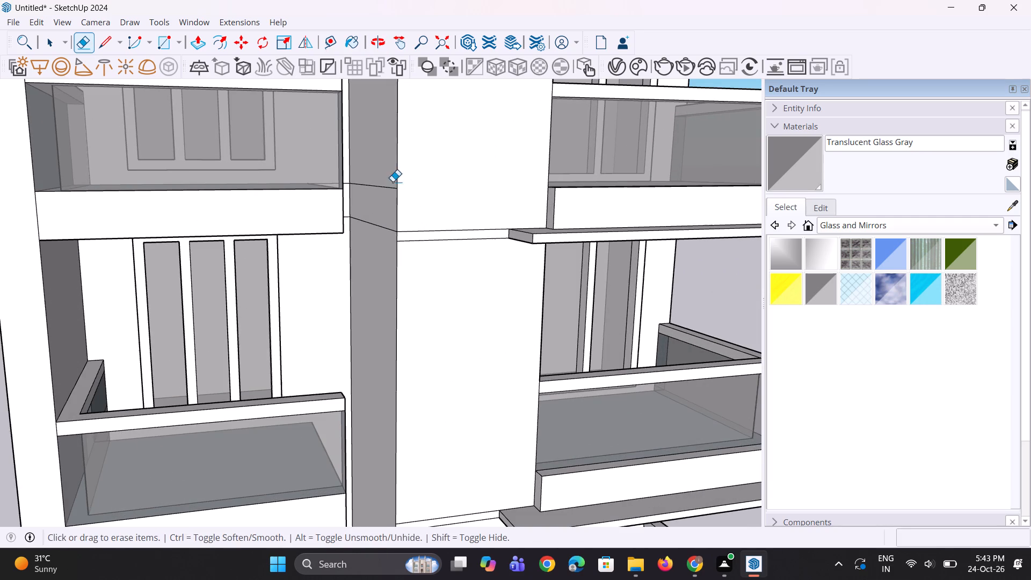
drag(382, 182, 396, 239)
key(Escape)
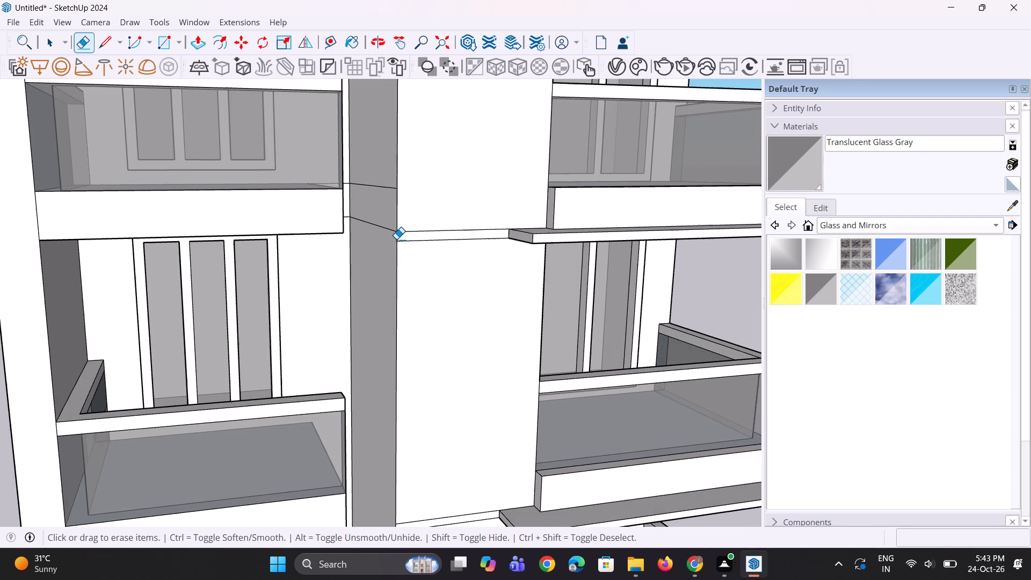
drag(374, 169, 365, 262)
middle_drag(388, 262, 327, 245)
scroll(337, 208, up, 3)
drag(332, 160, 324, 253)
Copy the vertical glass and rail end edges 1' along the front railing of the topmost balcony in the column without canopies.
scroll(328, 255, down, 5)
middle_drag(317, 285, 302, 405)
middle_drag(251, 317, 313, 374)
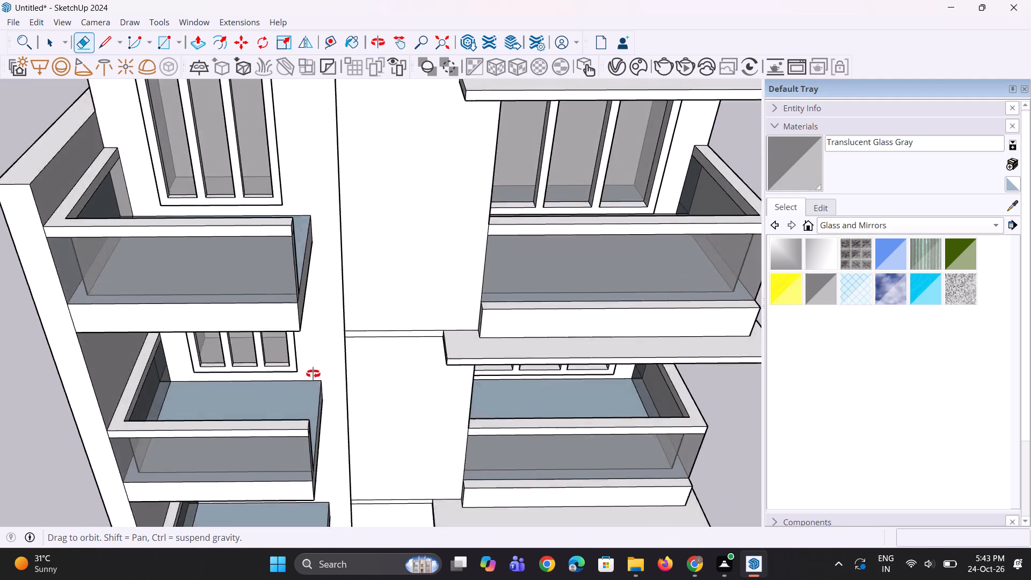
middle_drag(313, 374, 510, 356)
middle_drag(492, 337, 138, 302)
scroll(155, 217, up, 4)
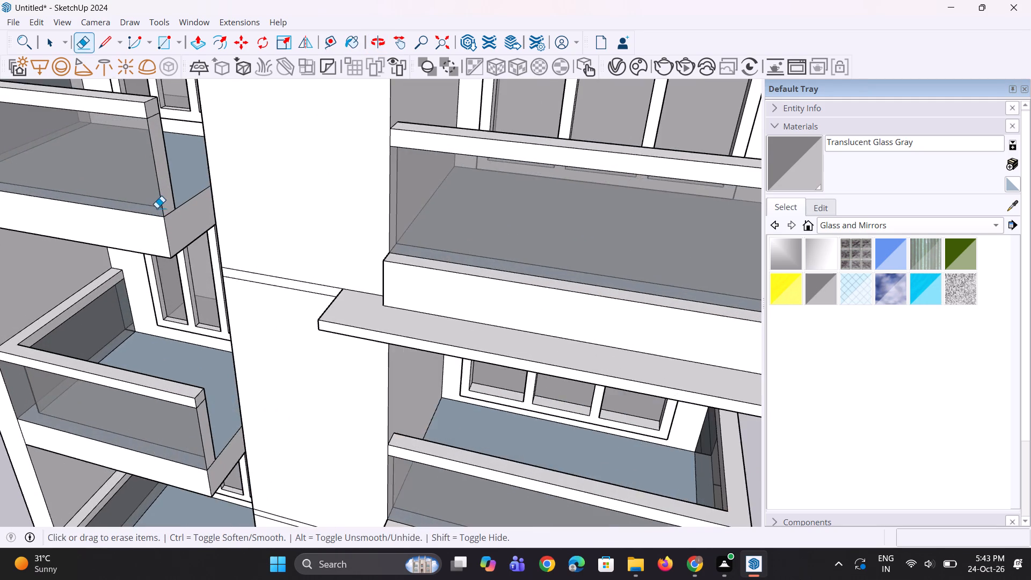
scroll(157, 208, up, 9)
middle_drag(172, 308, 665, 430)
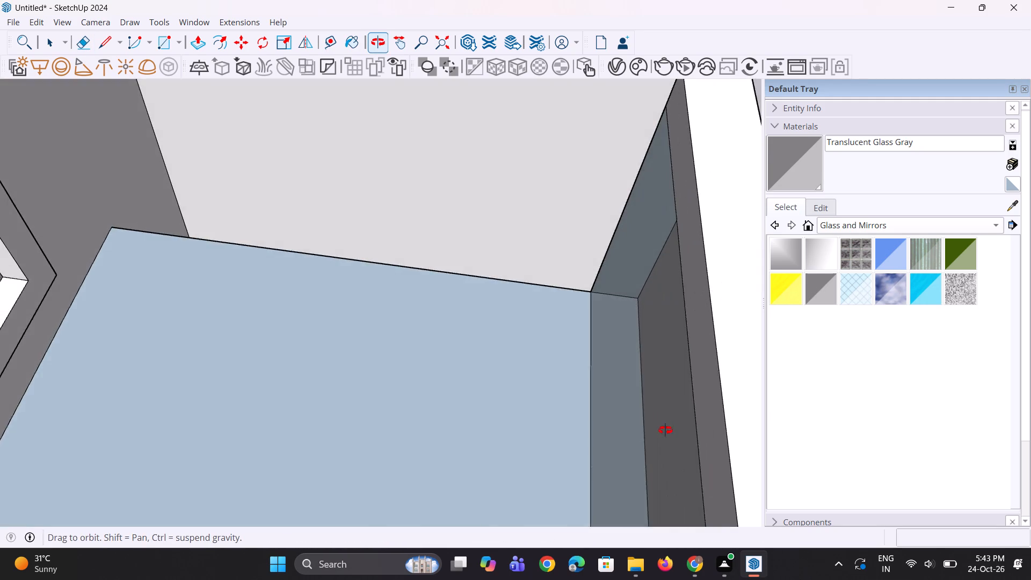
middle_drag(665, 430, 675, 407)
key(space)
key(space)
scroll(557, 399, down, 4)
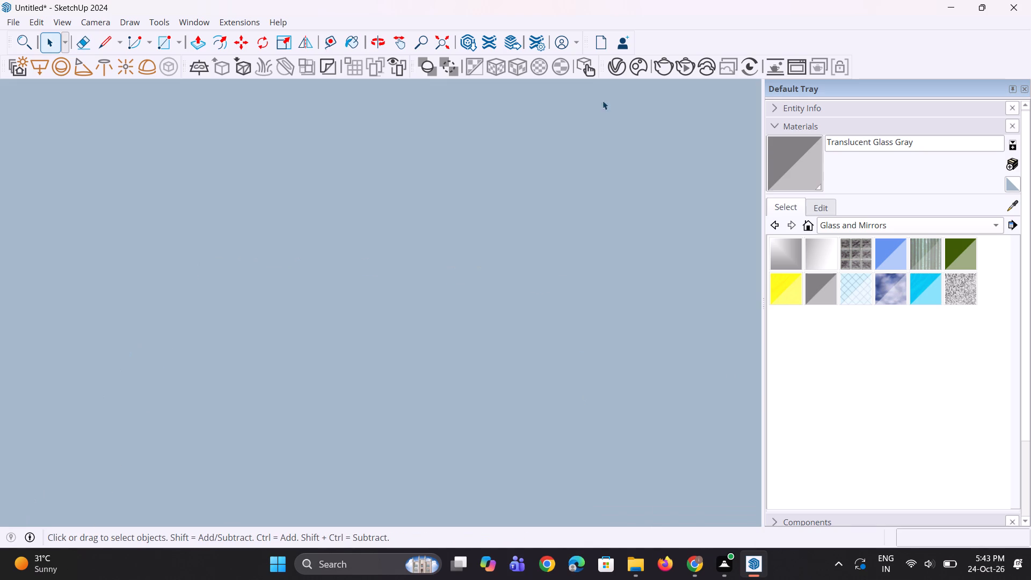
click(440, 46)
middle_drag(543, 310, 561, 337)
scroll(525, 253, up, 20)
scroll(525, 253, up, 3)
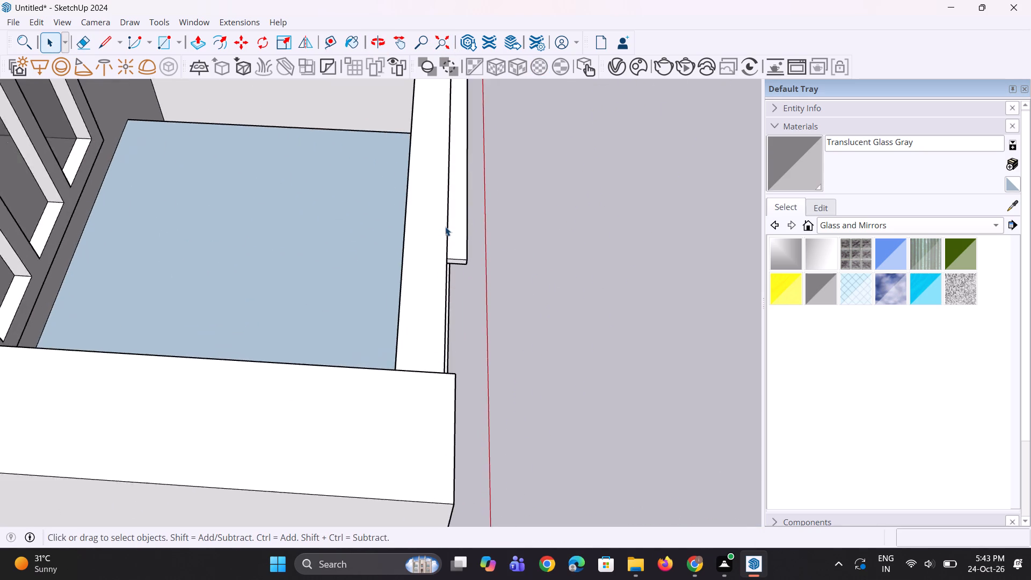
middle_drag(445, 227, 416, 302)
middle_drag(447, 326, 371, 164)
scroll(377, 176, down, 5)
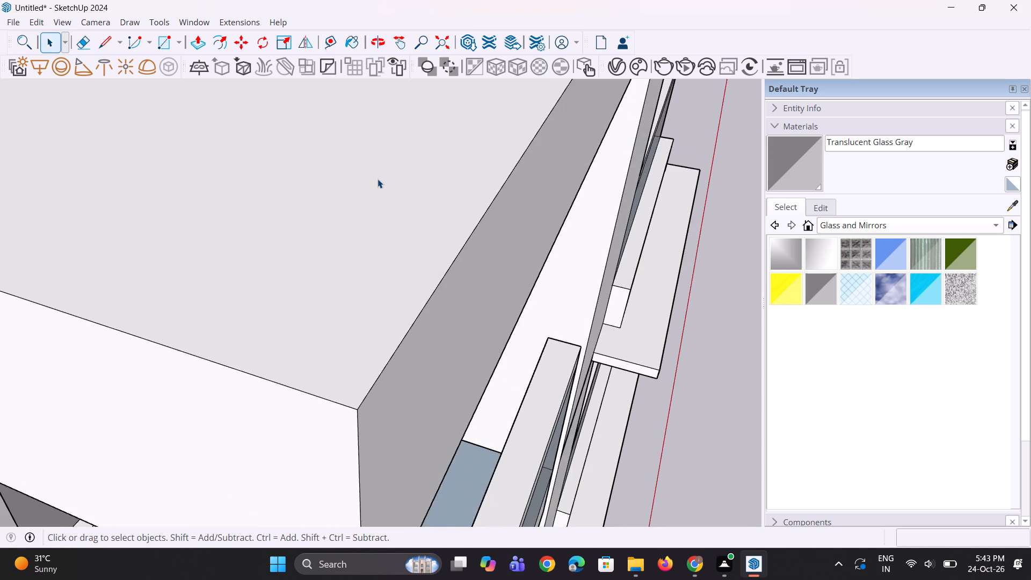
scroll(377, 179, down, 6)
middle_drag(488, 224, 413, 220)
scroll(413, 220, down, 11)
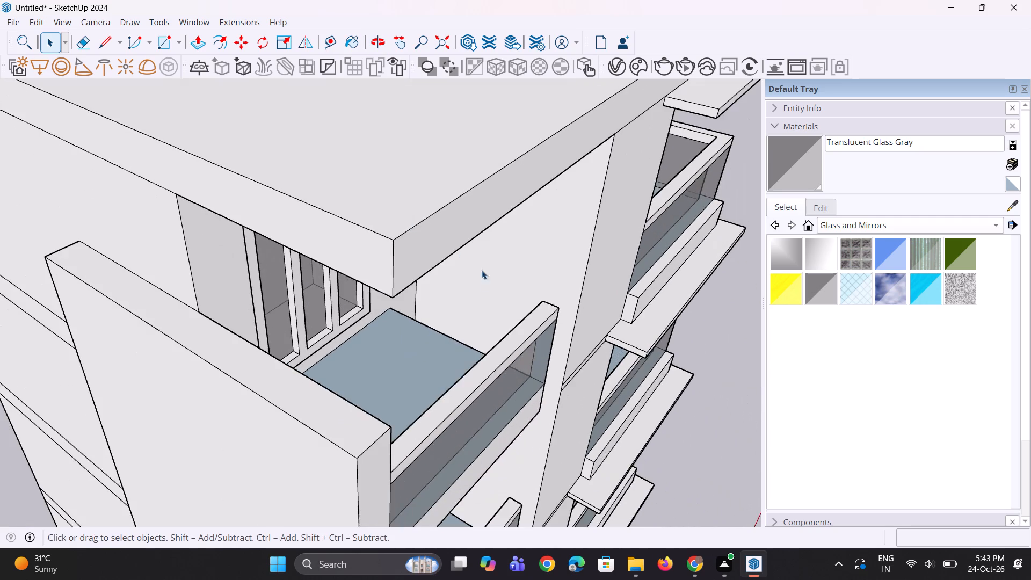
middle_drag(487, 286, 115, 288)
scroll(129, 293, up, 8)
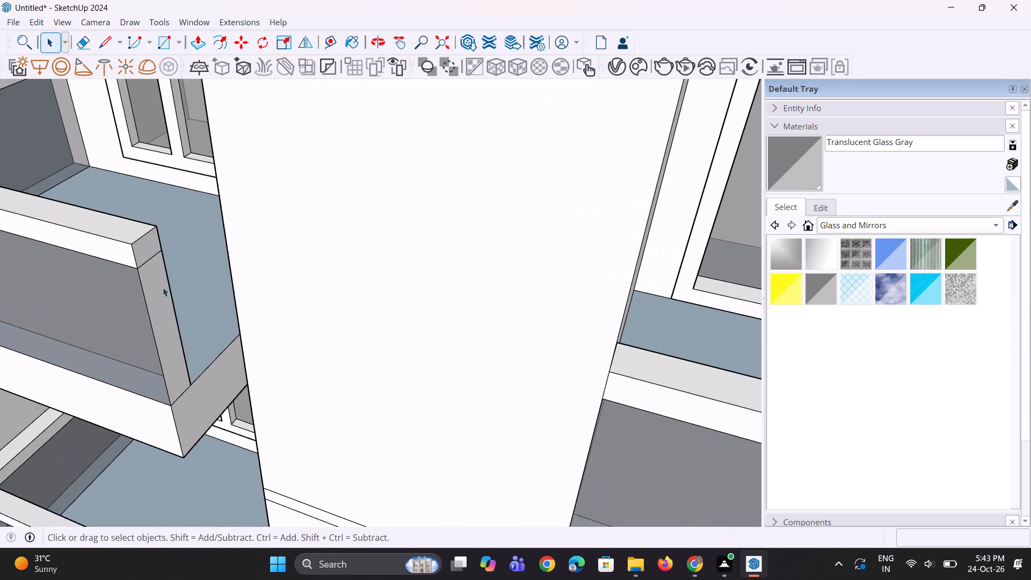
middle_drag(169, 281, 671, 268)
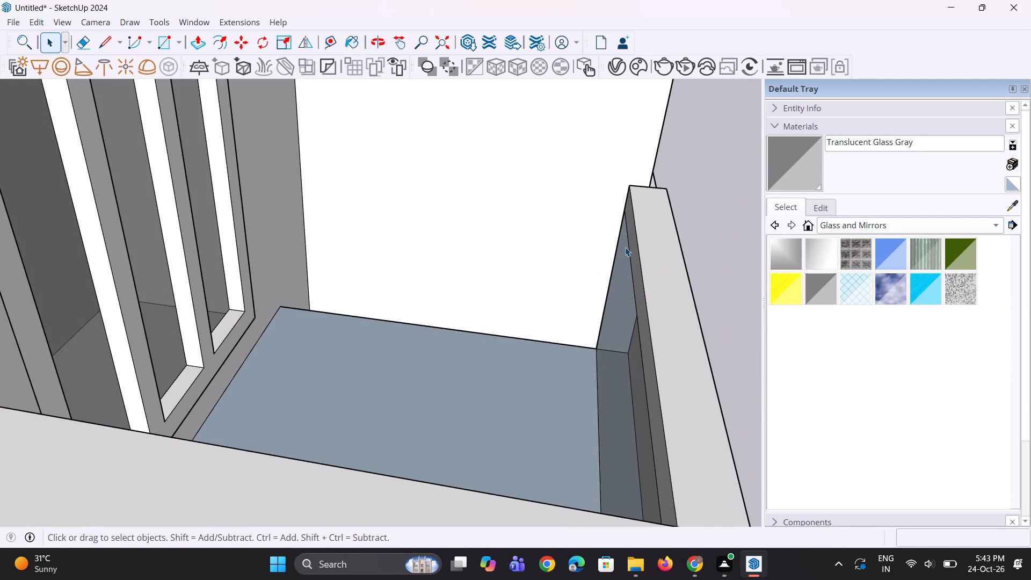
click(620, 233)
scroll(628, 214, up, 3)
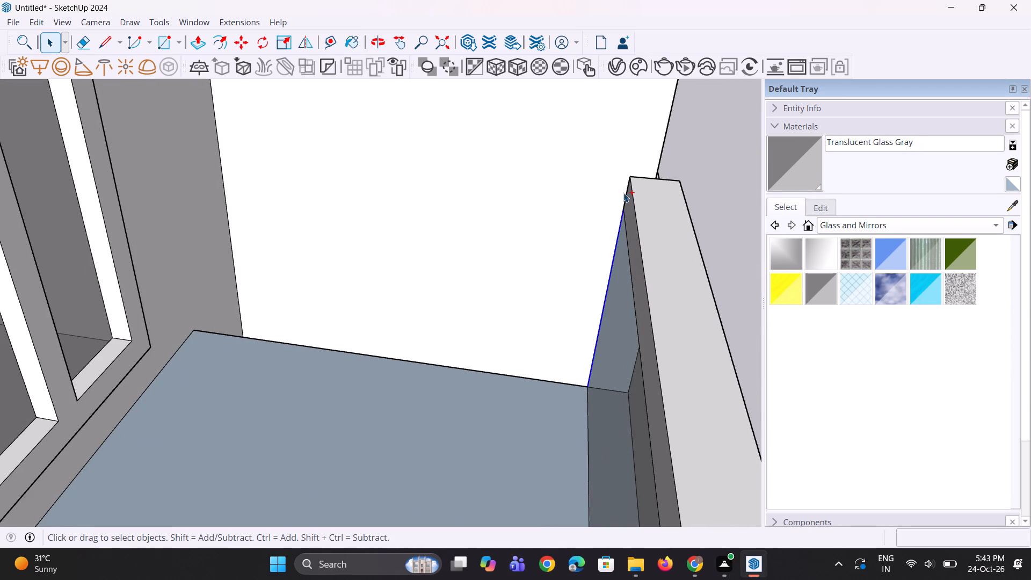
ctrl+click(626, 193)
key(m)
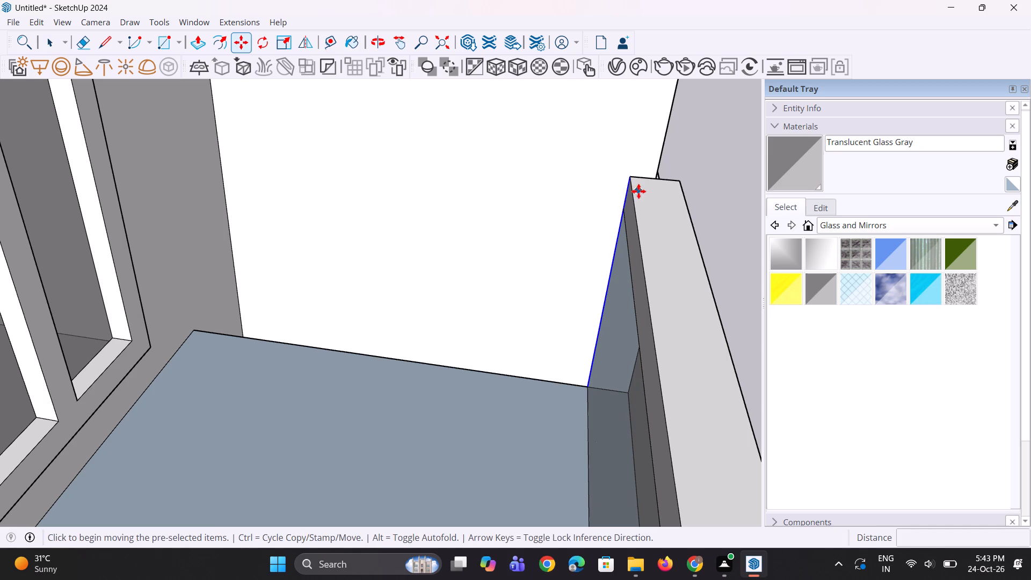
click(633, 179)
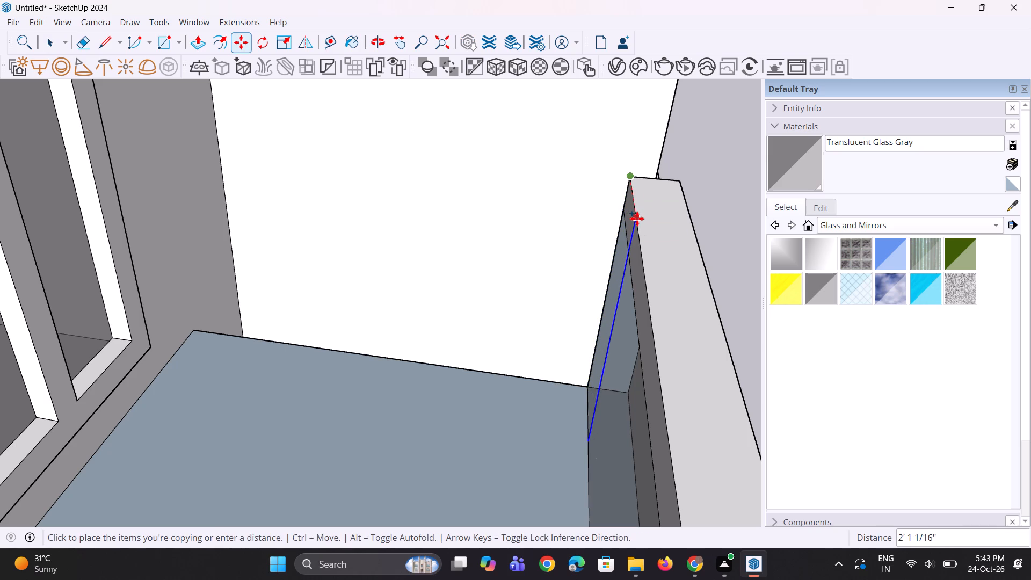
text(1')
key(Return)
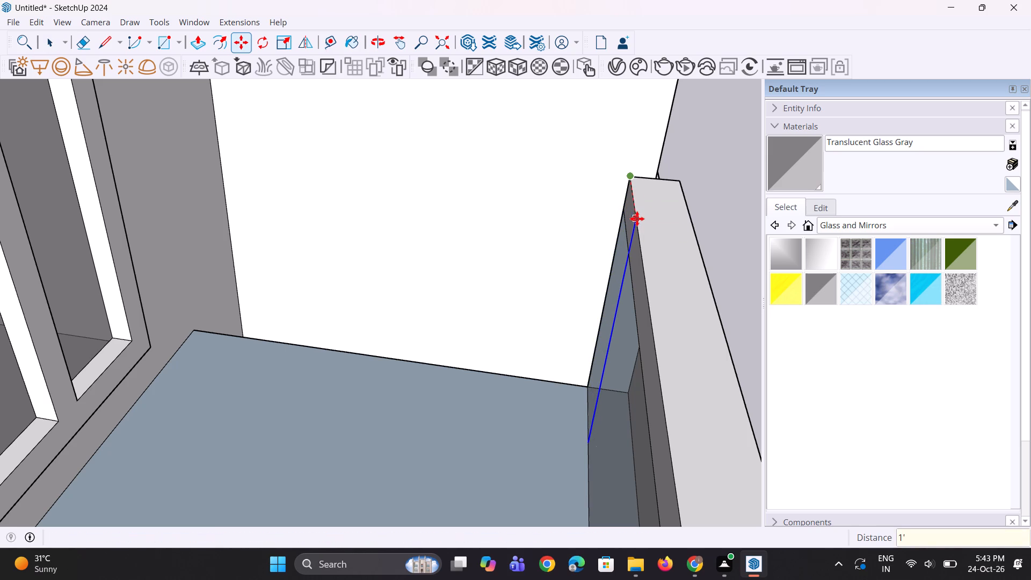
Push/Pull the new glass and rail strips on the topmost balcony about 10' 11 9/16" to the window wall, forming a side railing.
scroll(626, 222, up, 2)
key(space)
key(p)
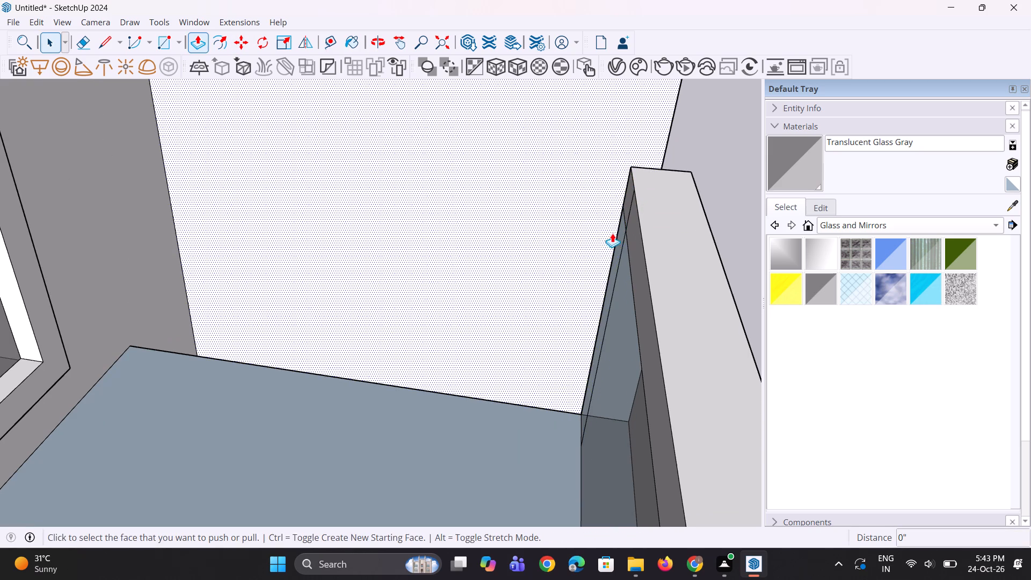
click(619, 241)
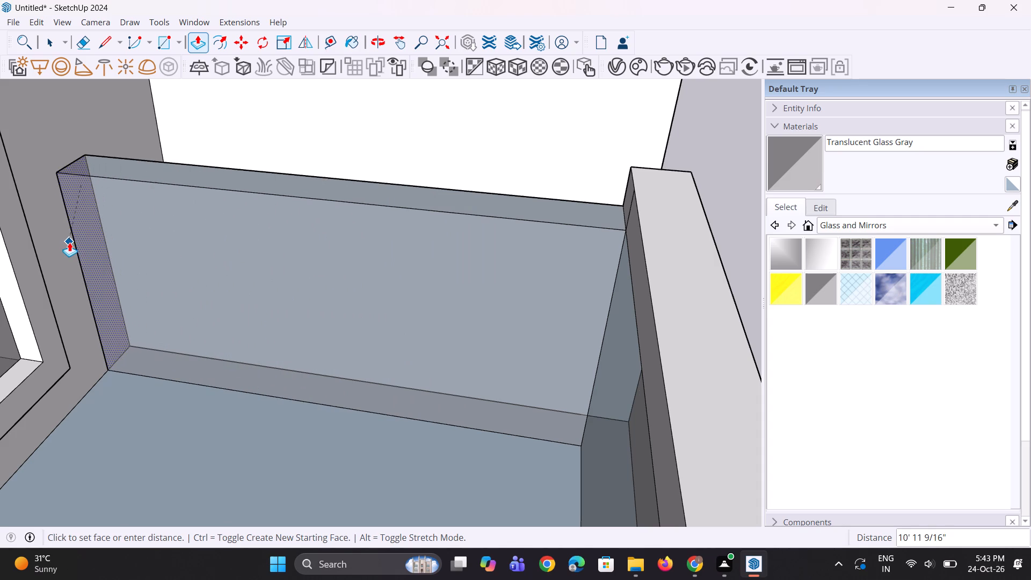
click(69, 242)
scroll(480, 198, up, 1)
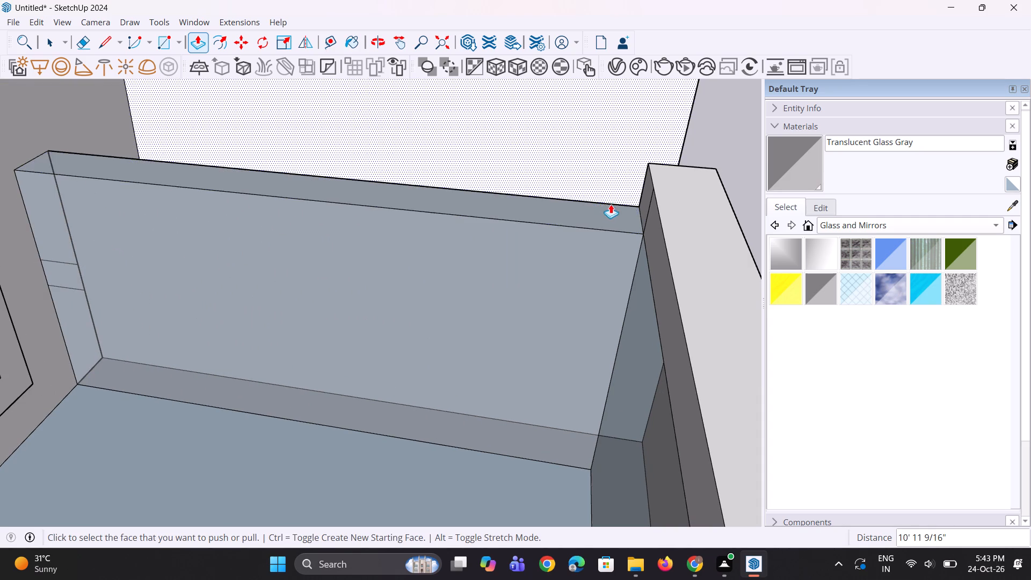
double_click(645, 206)
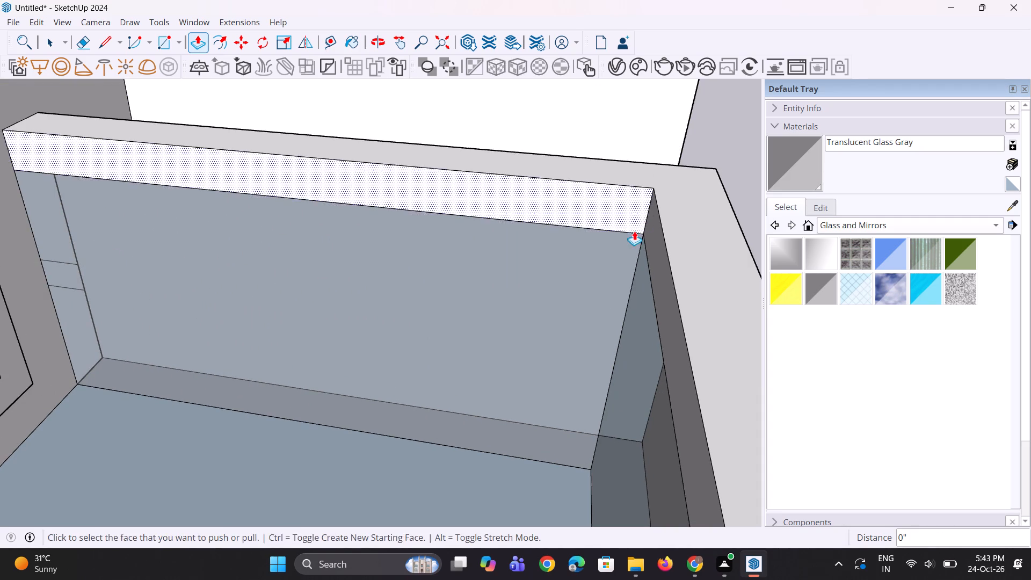
Copy the vertical glass and rail end edges 1' along the front railing of the second balcony from the top, same column.
middle_drag(608, 245, 529, 244)
scroll(529, 244, up, 1)
scroll(528, 244, down, 20)
scroll(528, 244, down, 1)
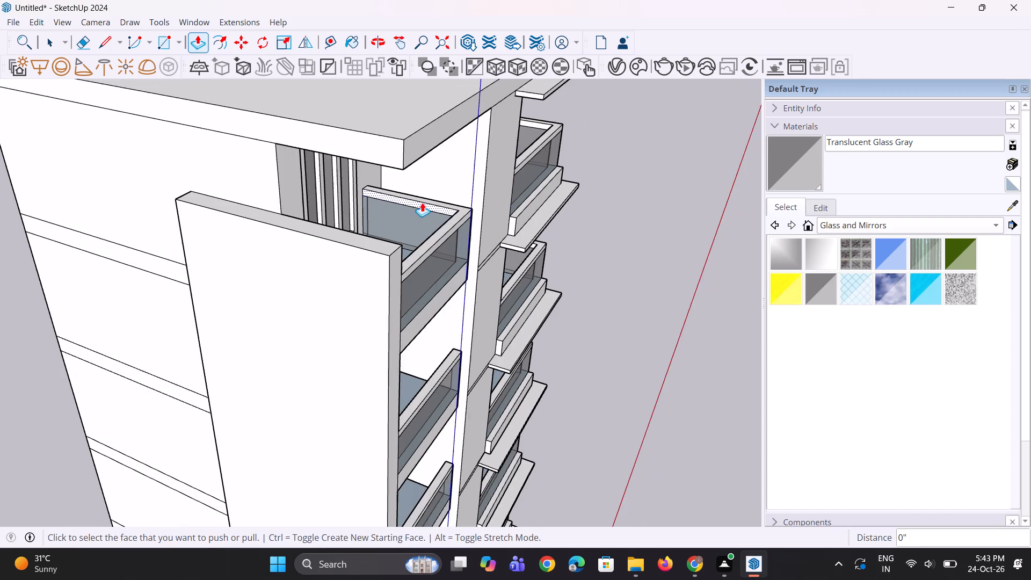
middle_drag(476, 338, 446, 356)
scroll(446, 356, up, 11)
scroll(424, 419, up, 1)
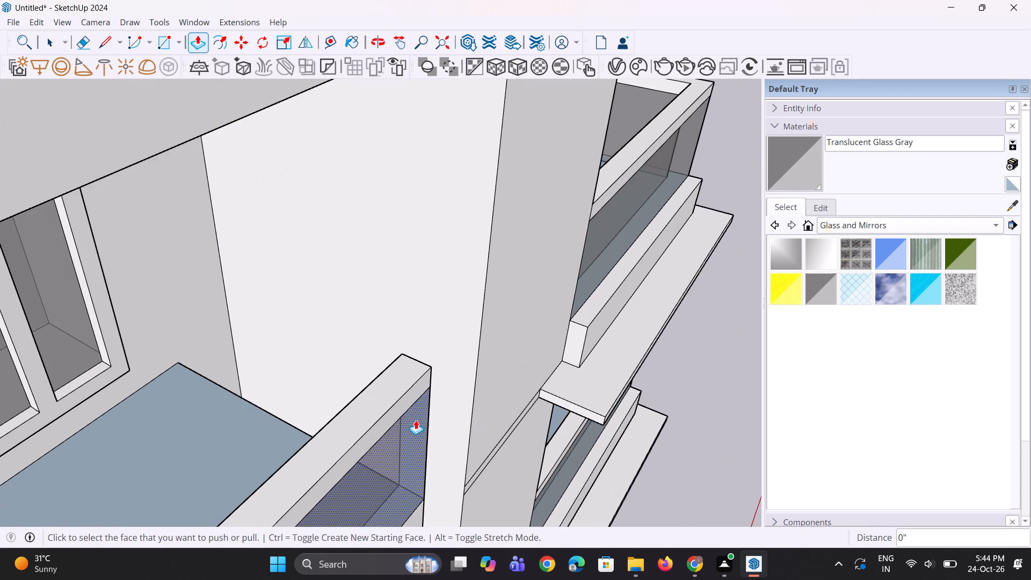
key(space)
key(space)
middle_drag(437, 420, 481, 401)
scroll(431, 359, up, 7)
middle_drag(474, 381, 543, 397)
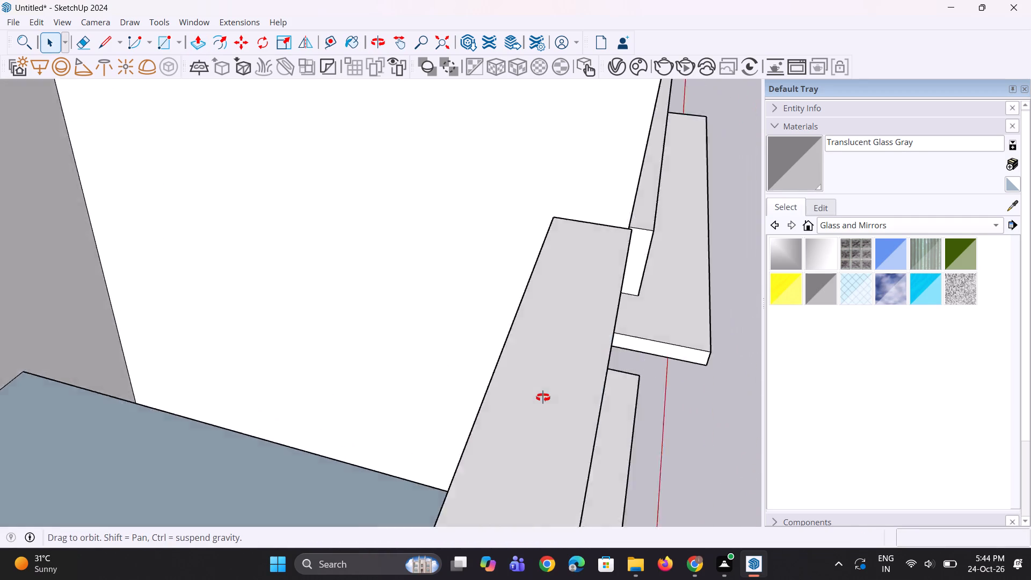
middle_drag(543, 397, 592, 382)
click(513, 327)
ctrl+scroll(522, 256, up, 1)
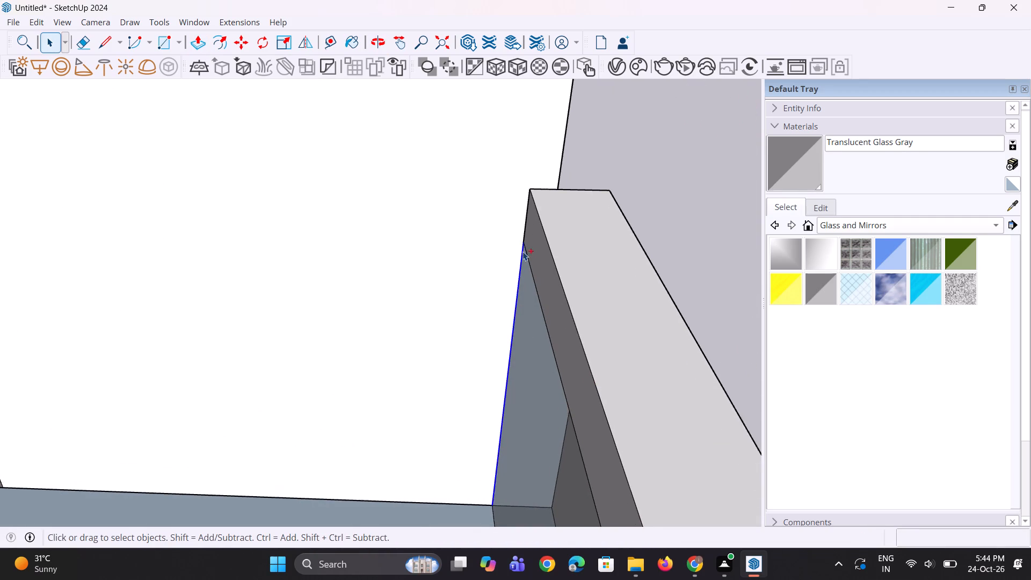
ctrl+scroll(522, 251, up, 1)
ctrl+click(526, 233)
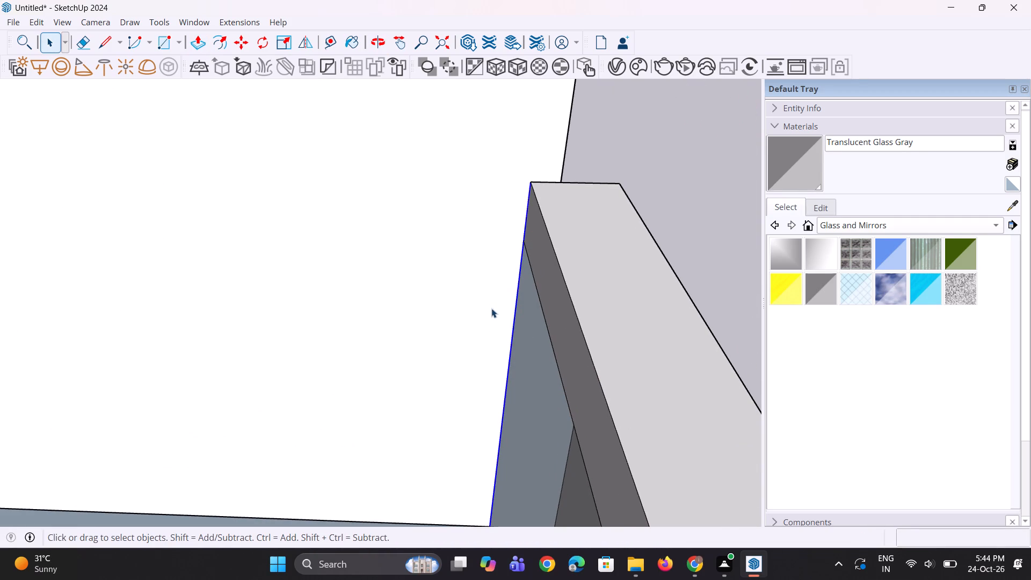
scroll(480, 317, down, 2)
key(m)
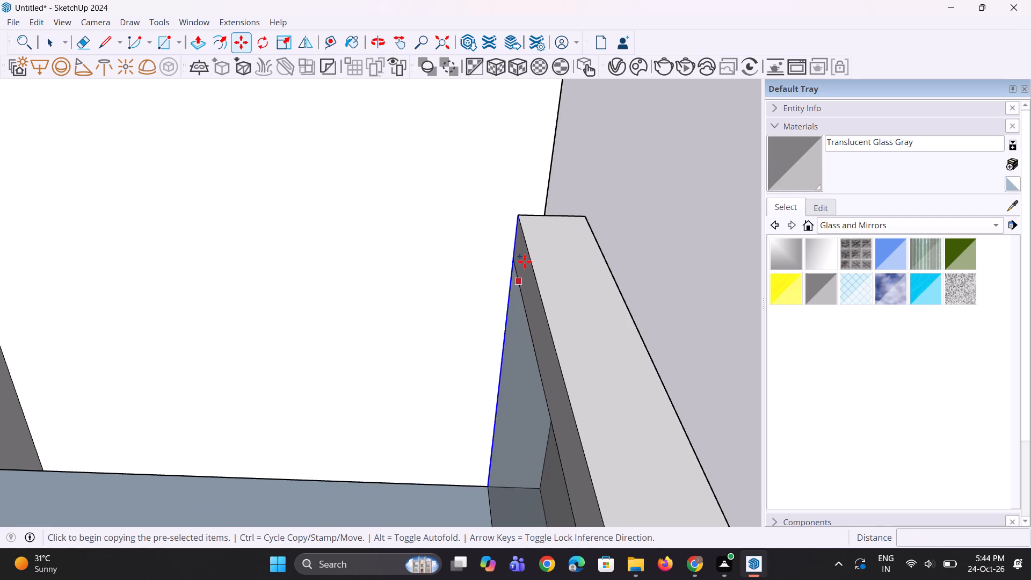
click(515, 214)
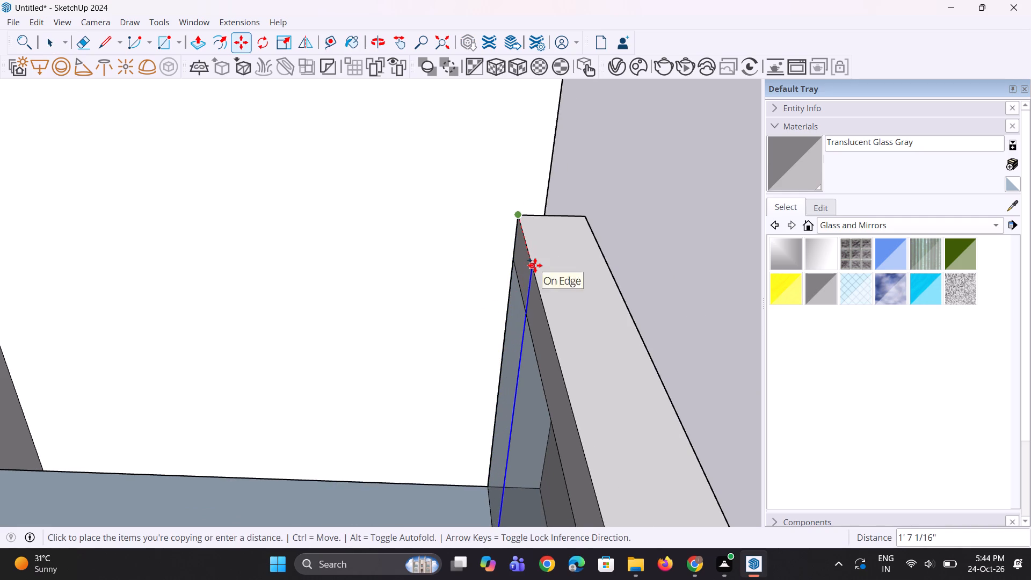
click(533, 249)
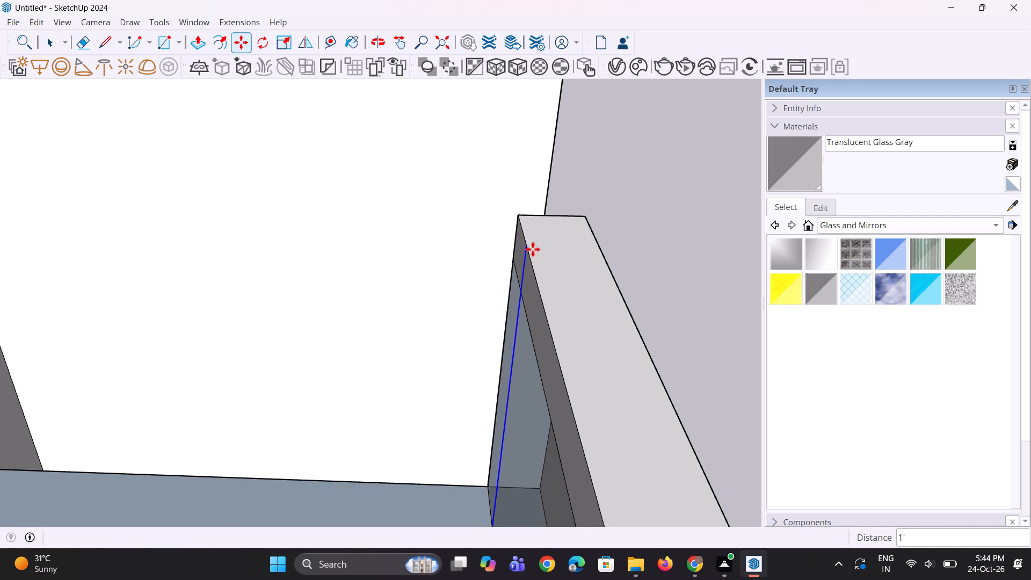
Copy the vertical glass and rail end edges 1' along the front railing of the third balcony from the top, same column.
scroll(437, 318, down, 4)
middle_drag(515, 330, 439, 299)
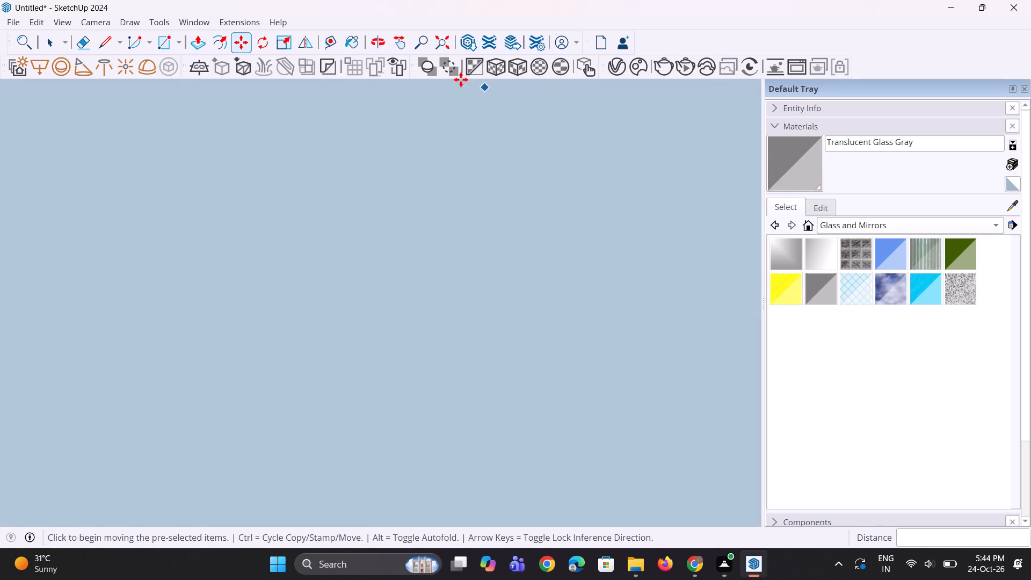
click(449, 38)
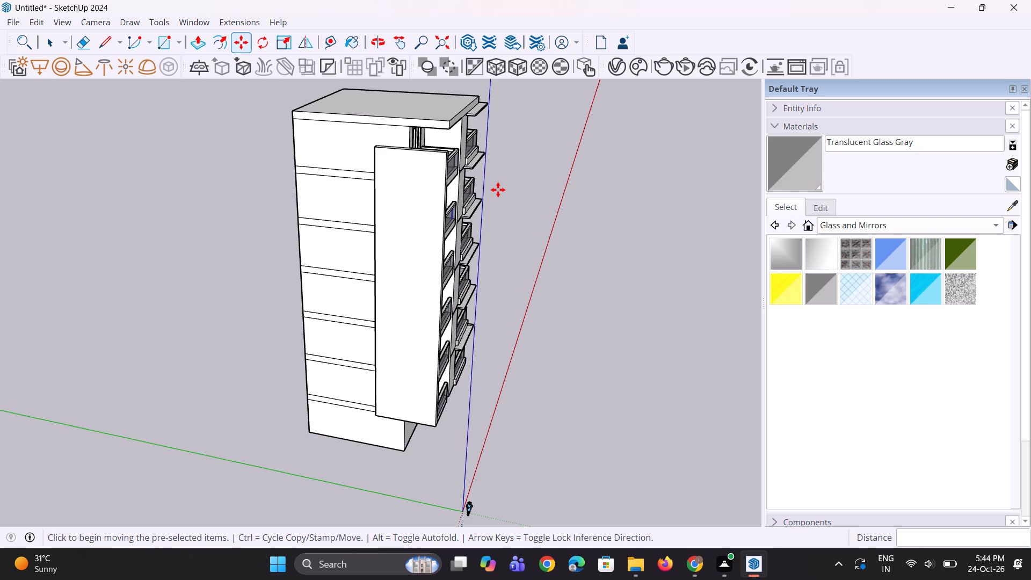
key(space)
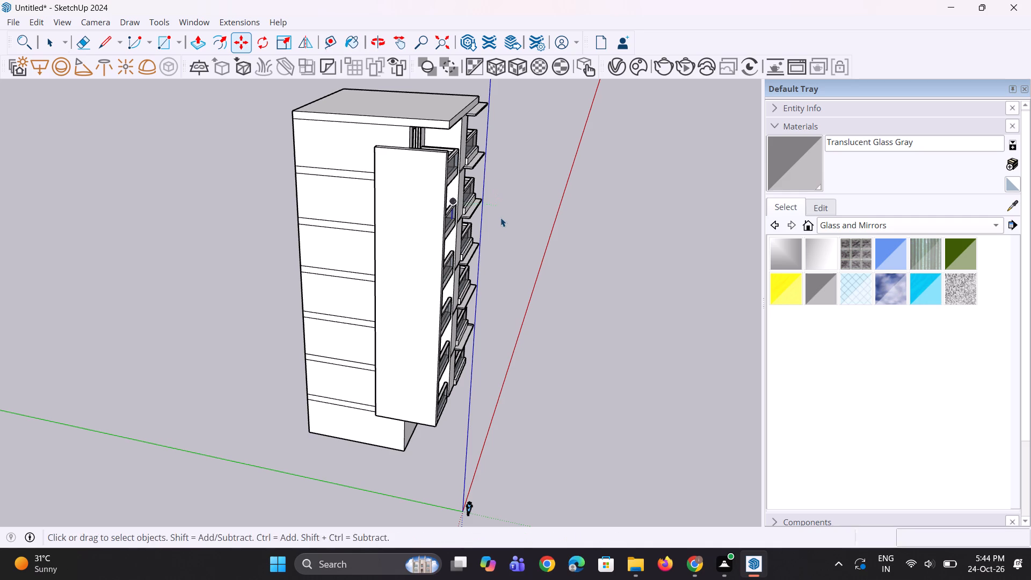
text(b)
key(space)
scroll(501, 221, up, 11)
middle_drag(425, 308, 407, 356)
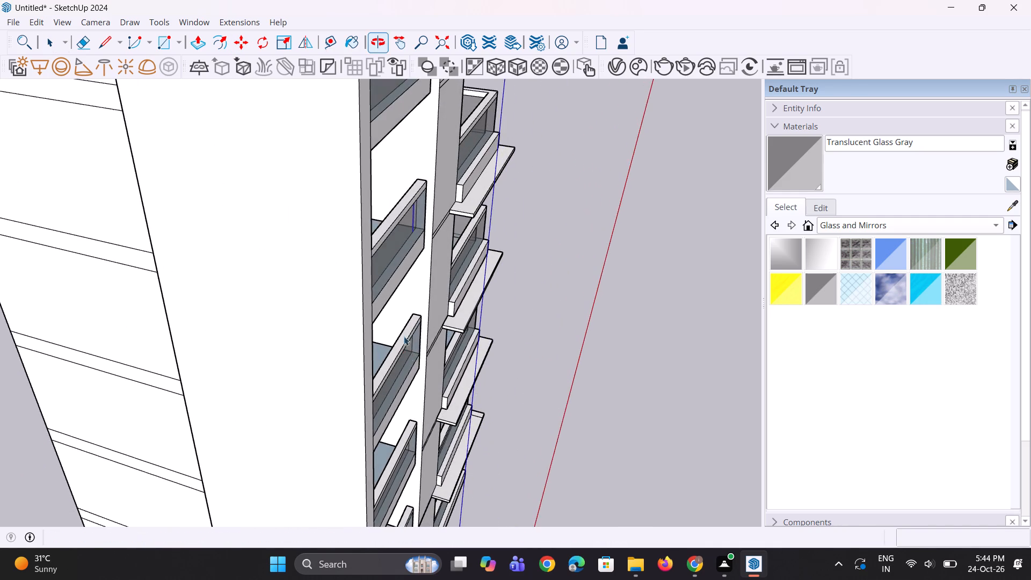
scroll(404, 329, up, 13)
scroll(403, 321, down, 6)
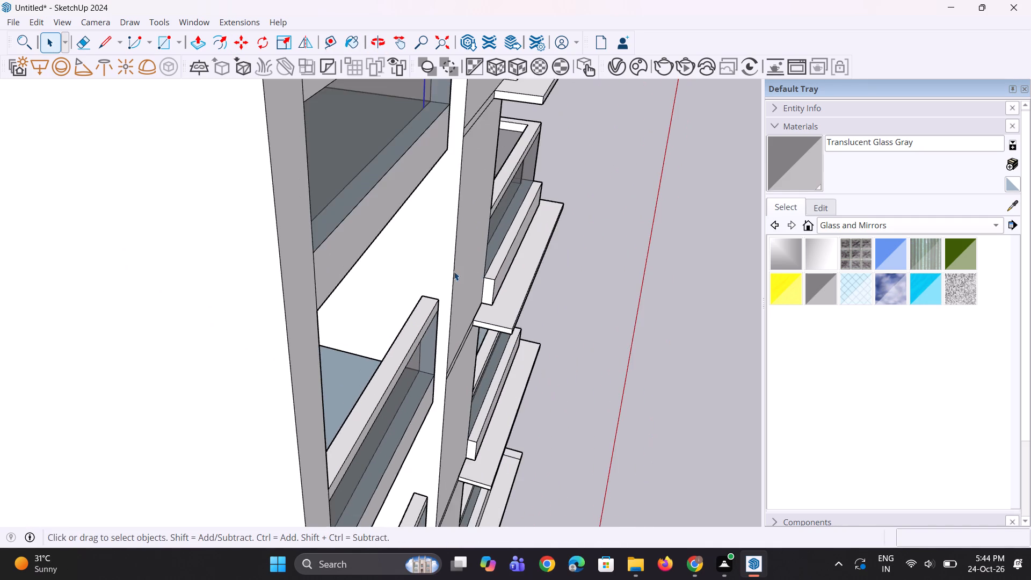
middle_drag(454, 271, 413, 308)
scroll(395, 336, up, 7)
middle_drag(355, 375, 336, 361)
scroll(330, 360, up, 5)
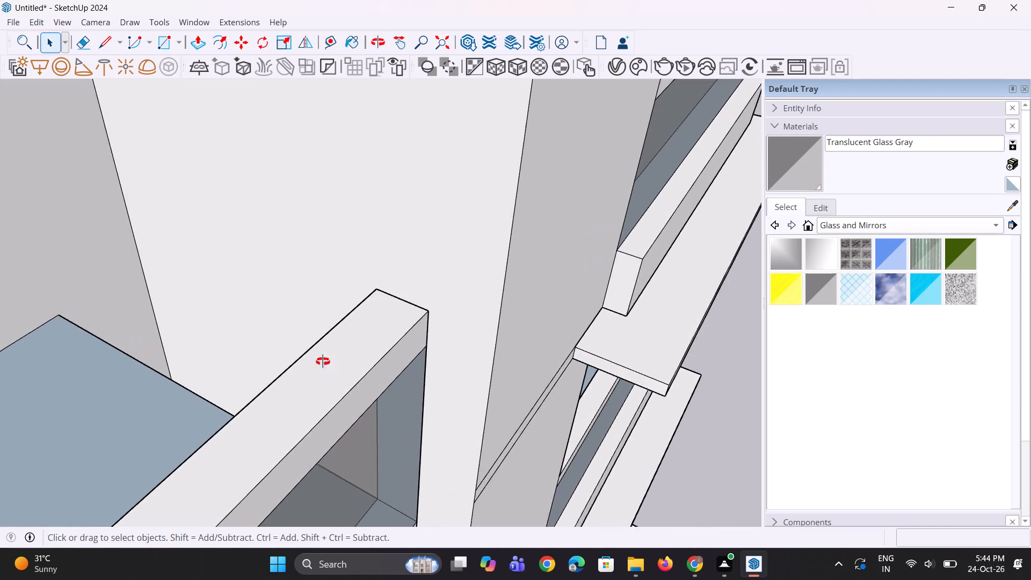
middle_drag(323, 361, 499, 343)
click(477, 339)
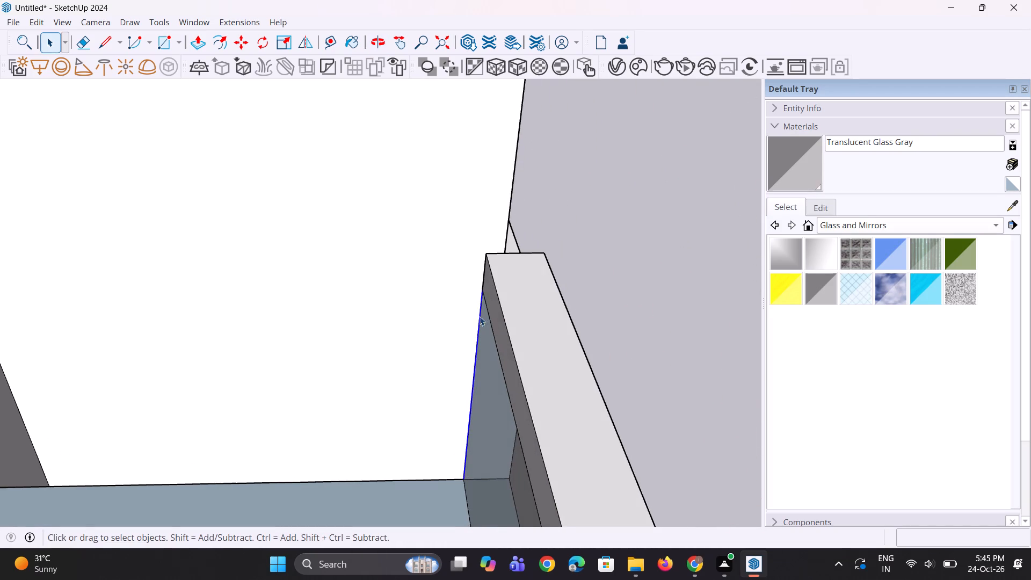
scroll(483, 294, up, 2)
ctrl+click(485, 277)
key(m)
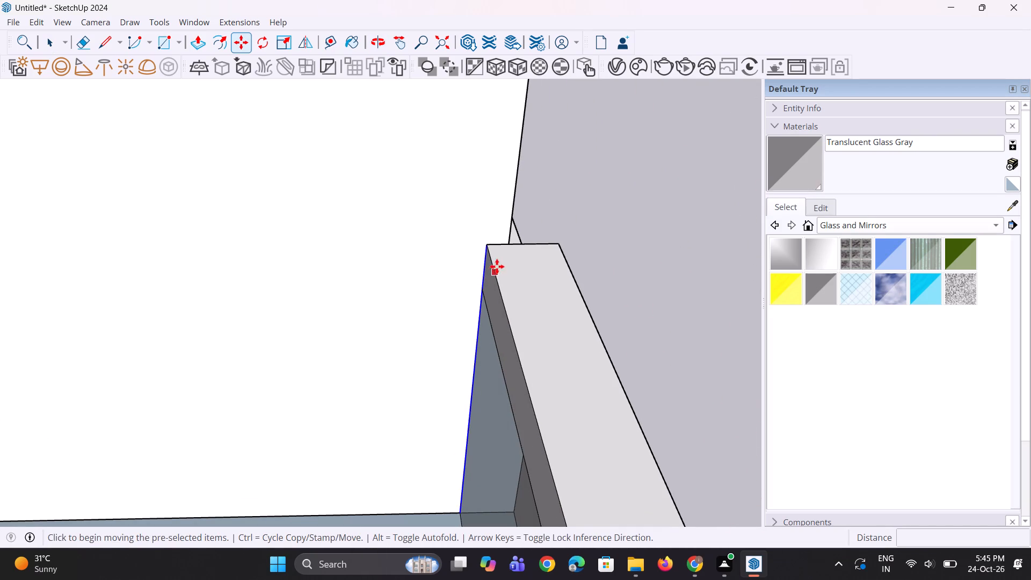
click(490, 248)
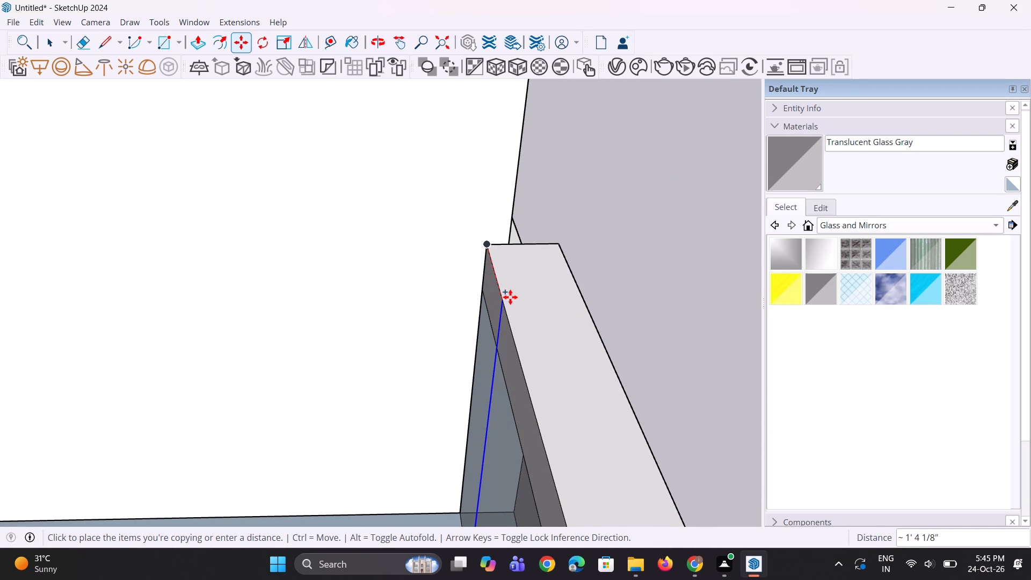
click(502, 286)
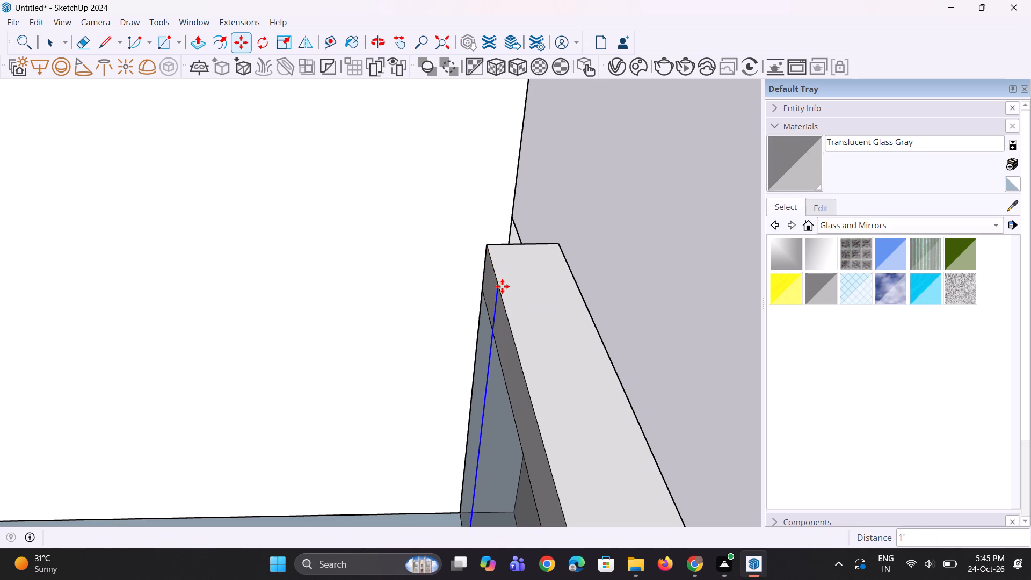
Copy the vertical glass and rail end edges a short distance along the front railing of the fourth balcony from the top, same column.
middle_drag(521, 356, 244, 298)
scroll(321, 276, down, 14)
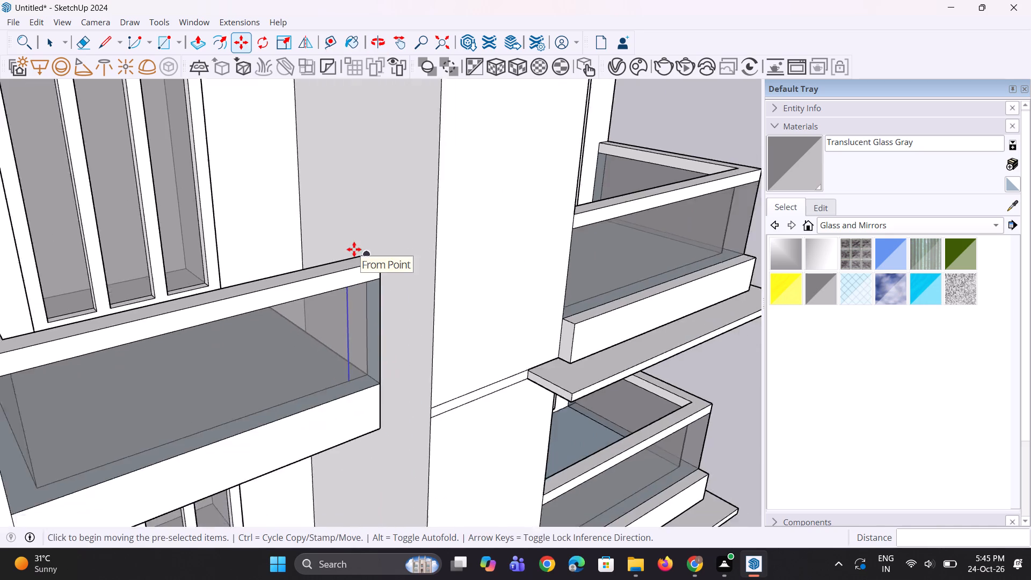
scroll(354, 249, down, 7)
scroll(350, 309, down, 5)
middle_drag(328, 346, 341, 392)
key(space)
scroll(343, 393, up, 2)
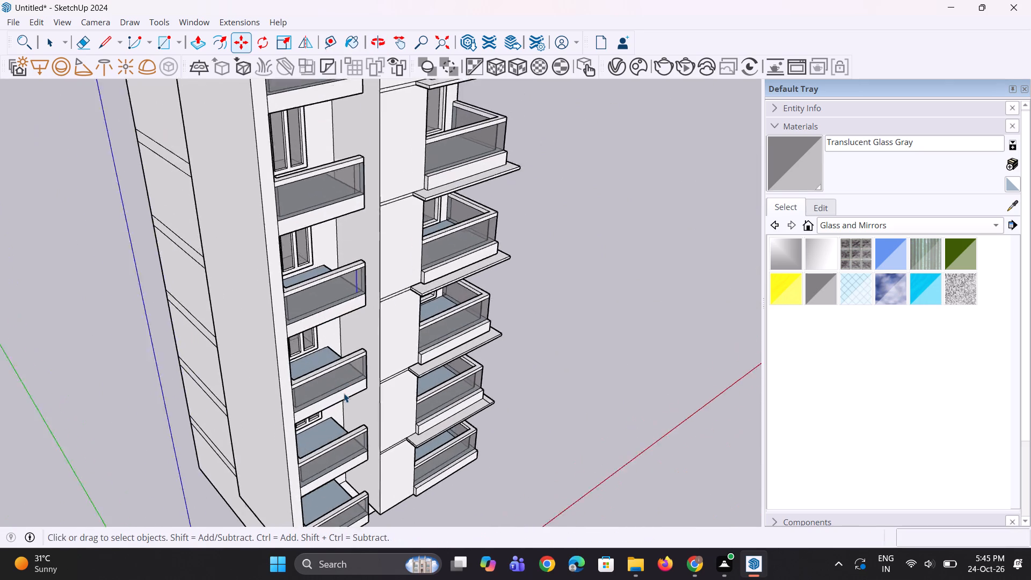
scroll(344, 393, up, 15)
key(space)
scroll(354, 363, up, 3)
middle_drag(354, 362, 364, 383)
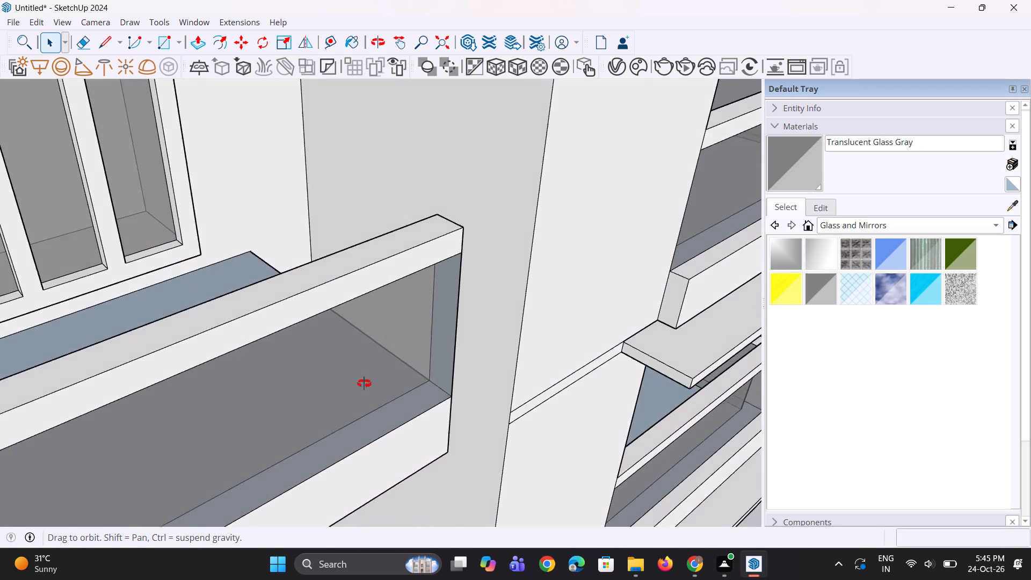
middle_drag(364, 383, 367, 356)
scroll(368, 330, up, 3)
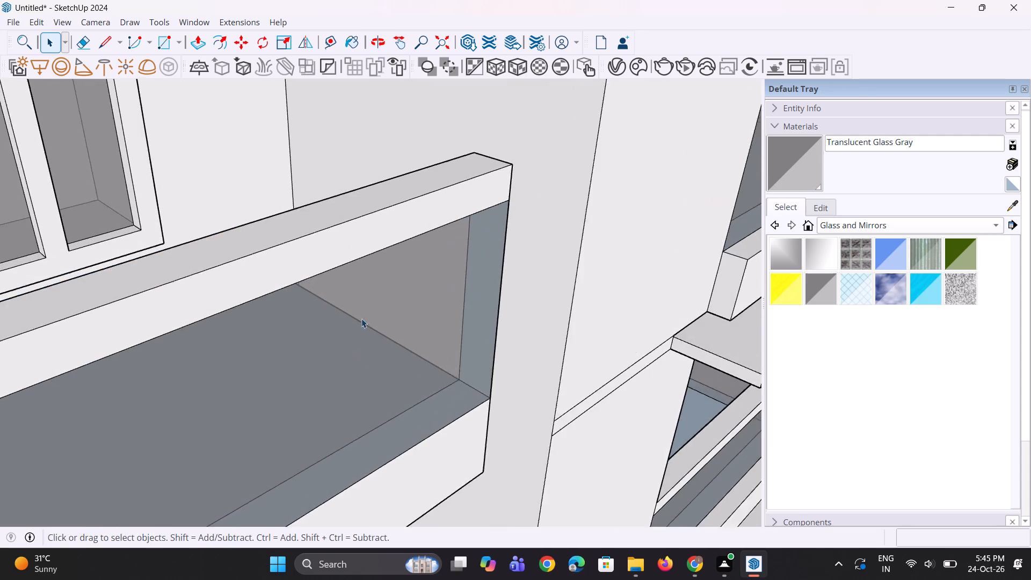
scroll(361, 318, up, 5)
middle_drag(359, 320, 578, 379)
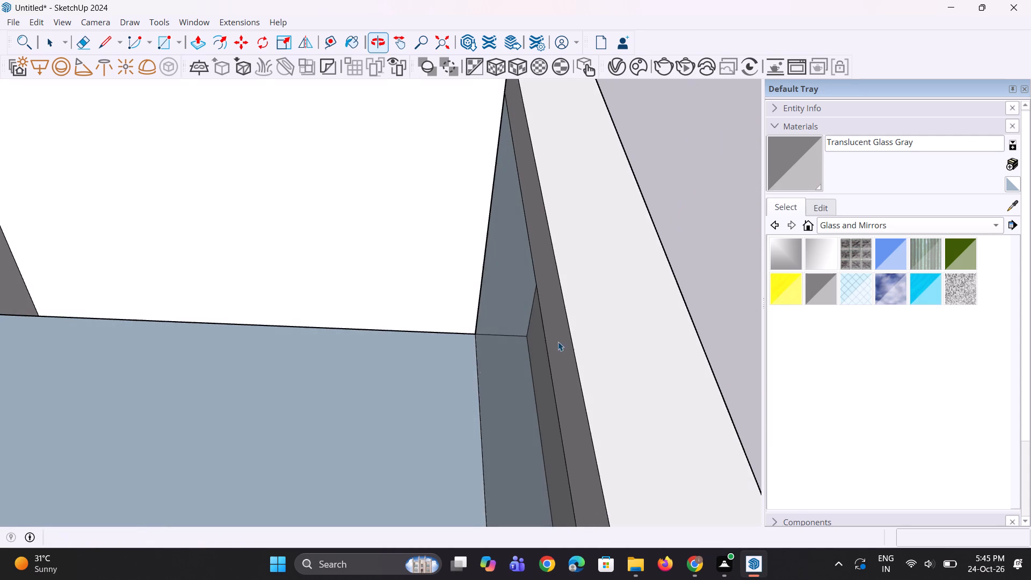
scroll(488, 253, down, 3)
middle_click(511, 234)
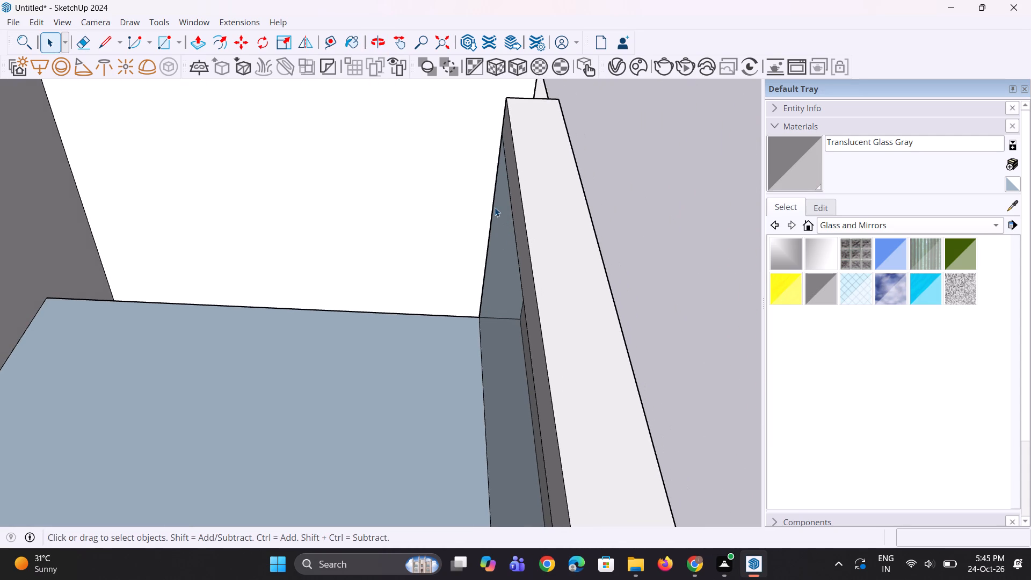
click(494, 207)
scroll(499, 146, up, 2)
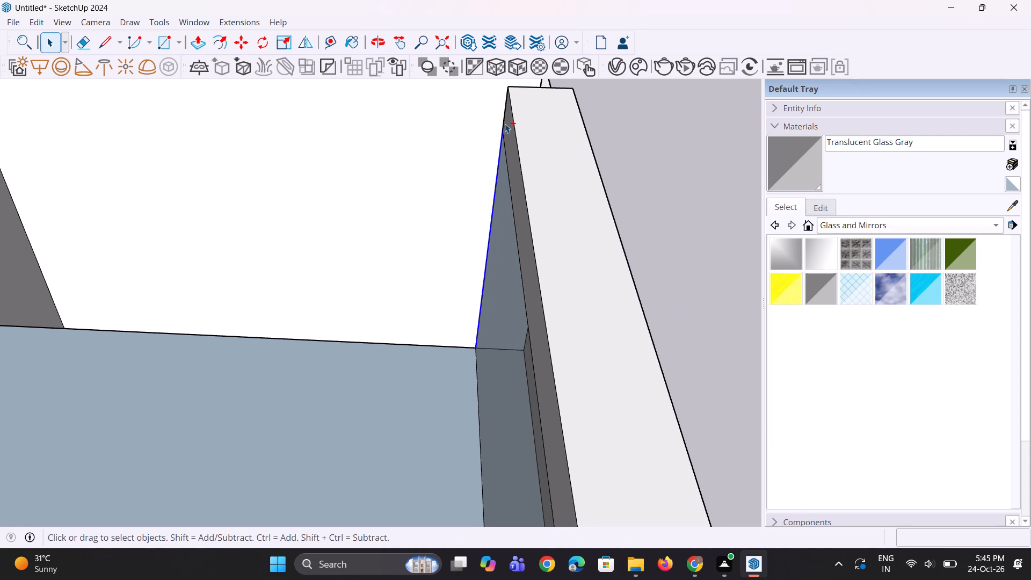
ctrl+click(505, 124)
key(m)
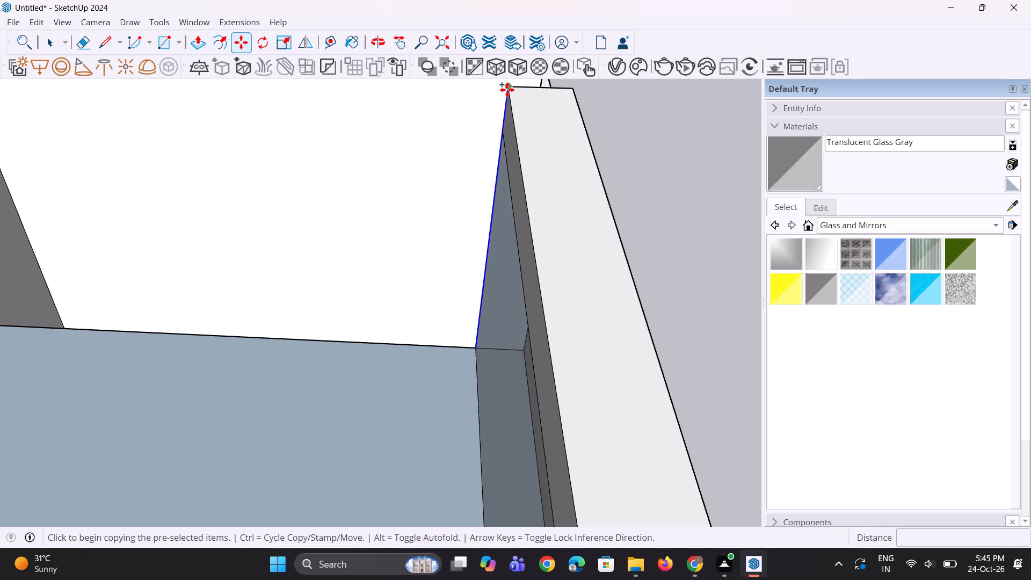
click(507, 90)
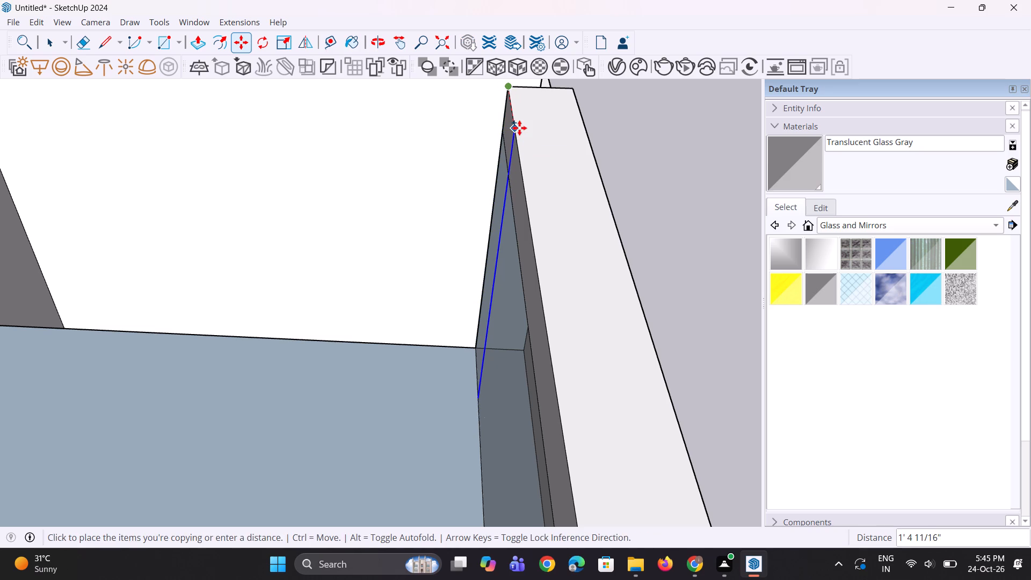
click(519, 122)
middle_drag(547, 214, 377, 174)
scroll(382, 177, down, 10)
key(space)
key(space)
Copy the vertical glass and rail end edges a short distance along the front railing of the second-lowest balcony, same column.
scroll(417, 221, down, 12)
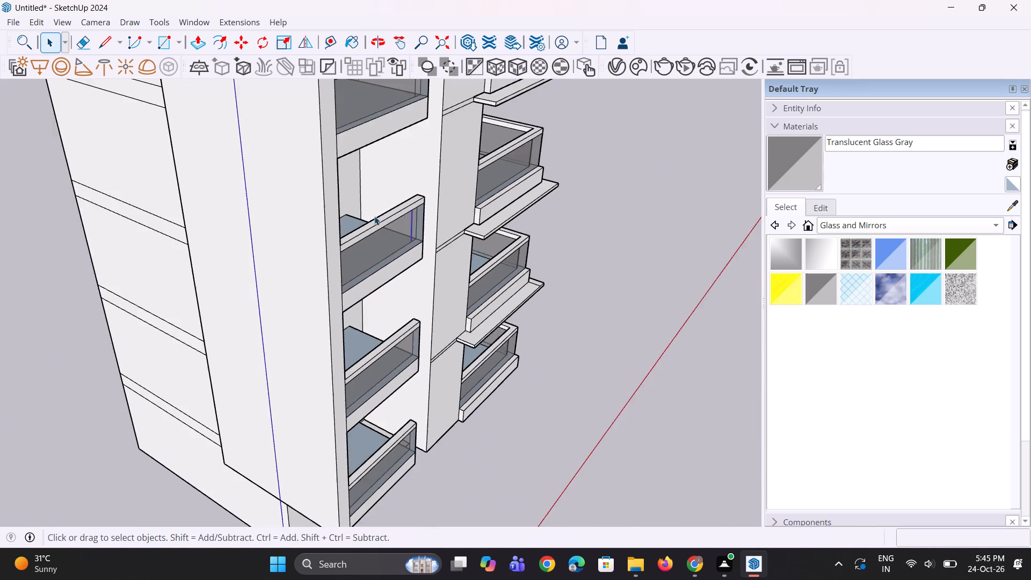
scroll(374, 216, down, 3)
middle_drag(399, 300, 399, 332)
scroll(399, 332, up, 17)
scroll(368, 277, up, 2)
middle_drag(357, 270, 360, 281)
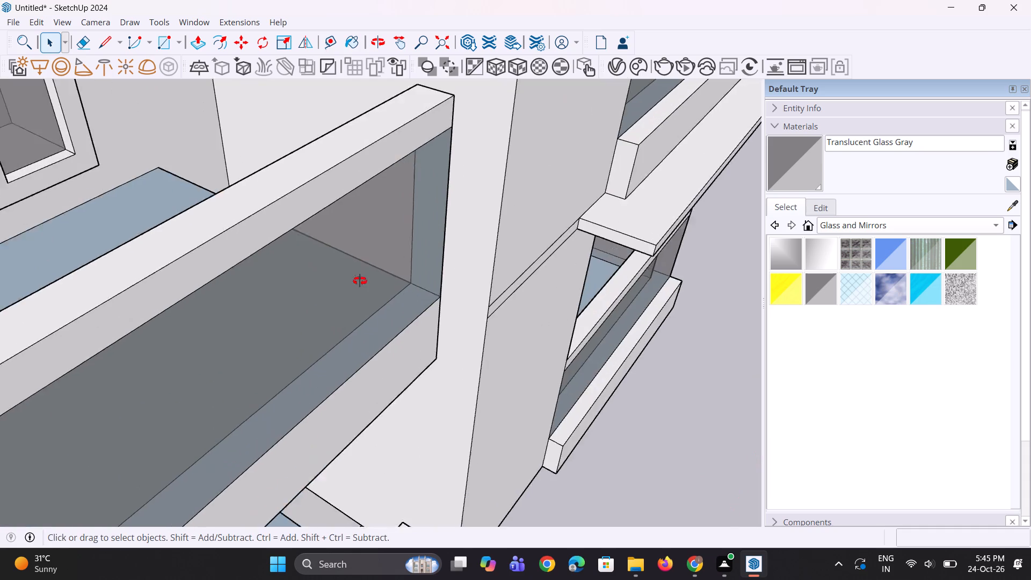
middle_drag(360, 281, 447, 350)
scroll(417, 288, up, 7)
middle_drag(423, 289, 478, 273)
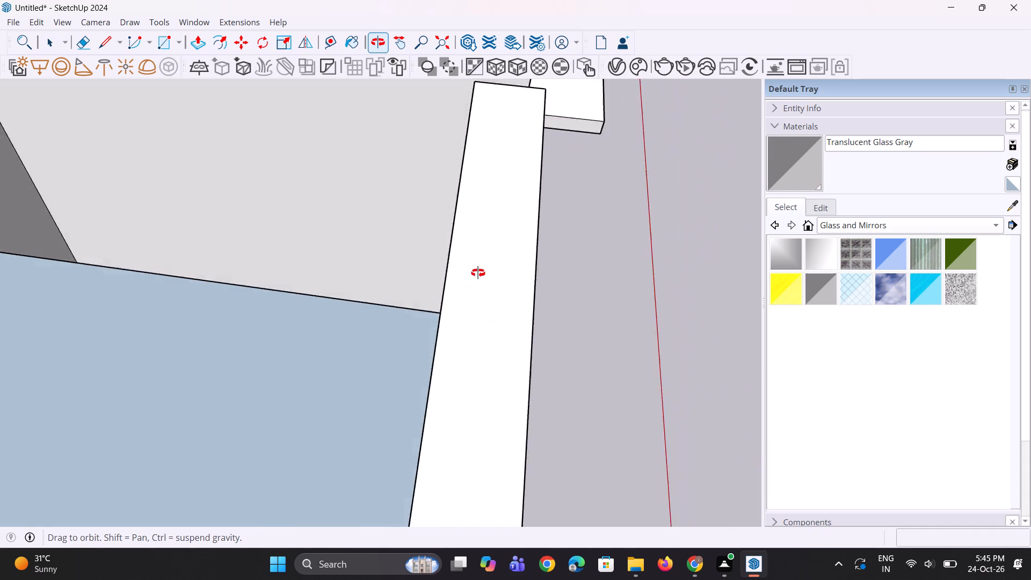
middle_drag(478, 273, 463, 300)
scroll(509, 264, up, 1)
scroll(464, 302, down, 4)
middle_drag(464, 302, 460, 288)
scroll(446, 273, up, 5)
middle_drag(446, 273, 498, 272)
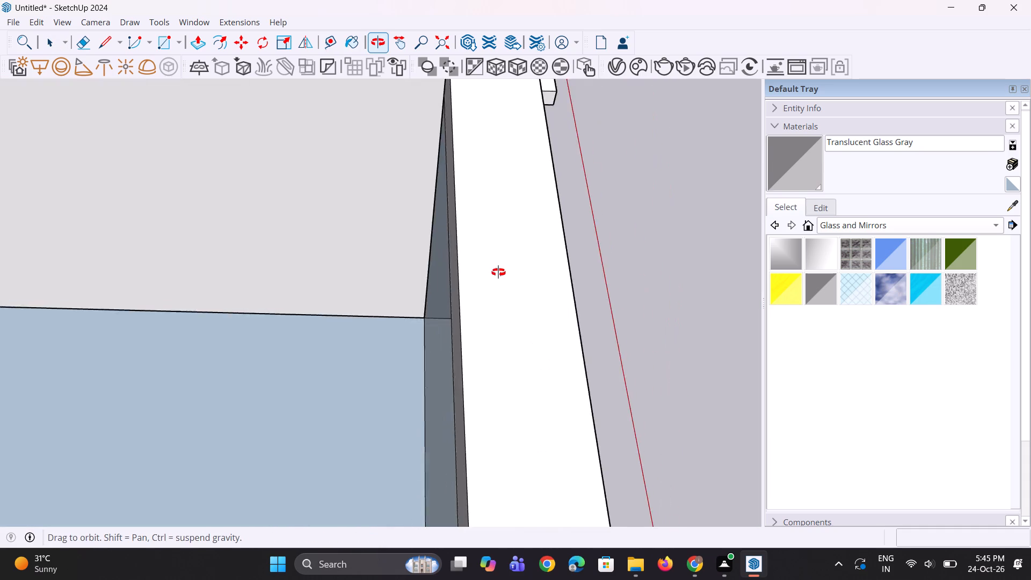
middle_drag(498, 272, 451, 293)
scroll(457, 396, down, 5)
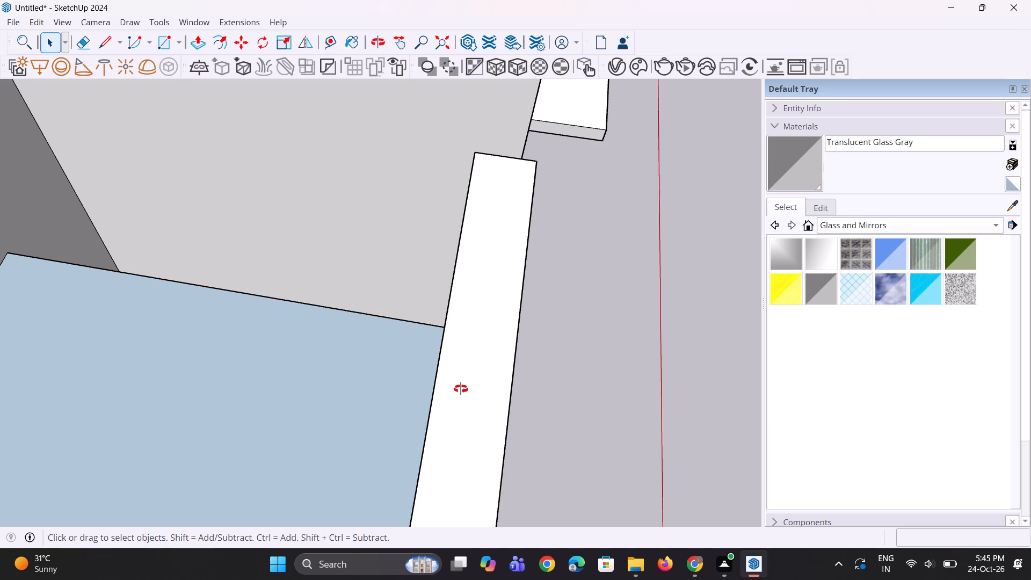
middle_drag(461, 389, 454, 391)
scroll(426, 244, up, 6)
middle_drag(438, 223, 454, 242)
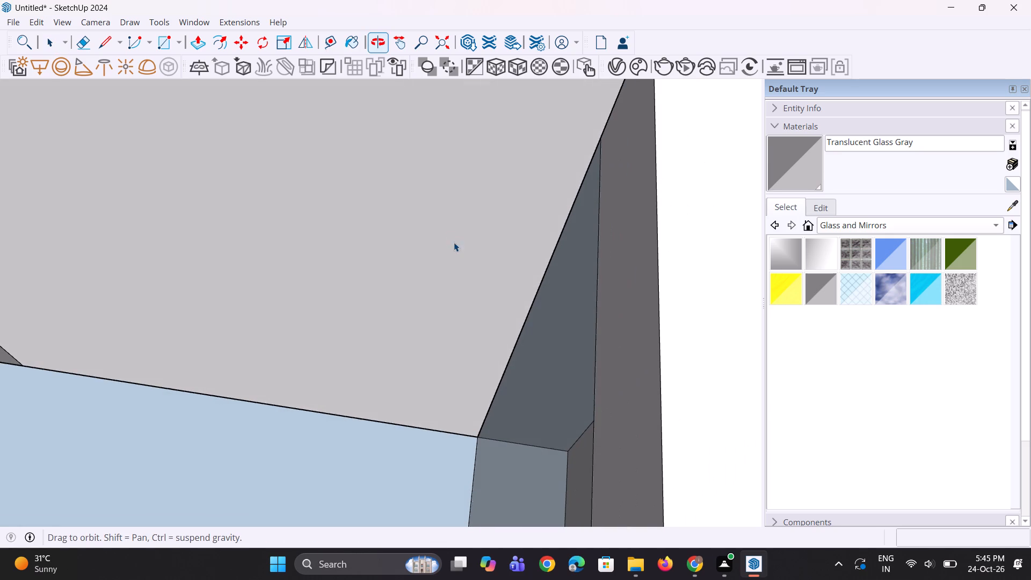
scroll(442, 260, down, 1)
click(537, 236)
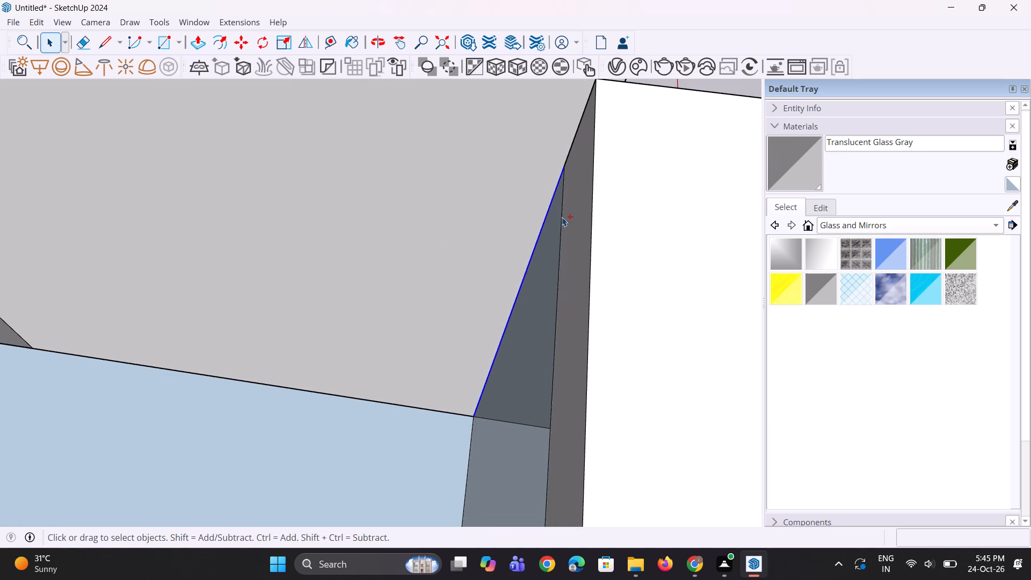
ctrl+click(568, 159)
scroll(561, 210, down, 1)
key(m)
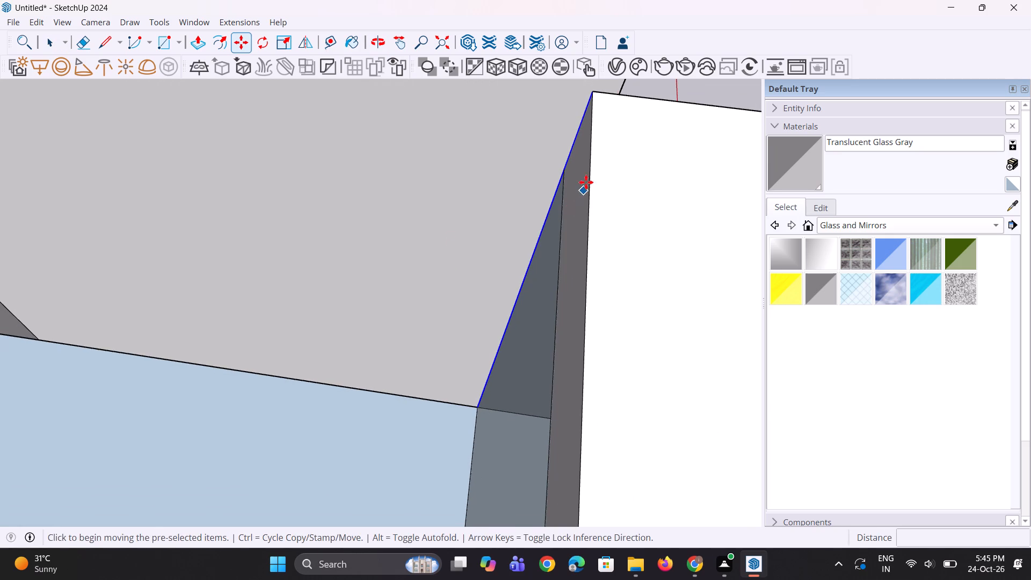
click(588, 93)
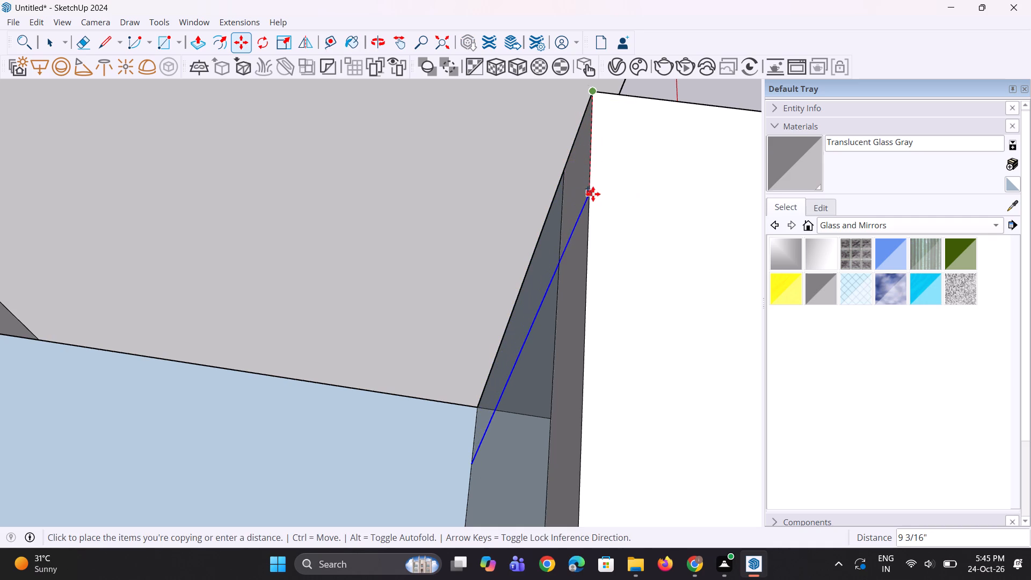
click(593, 229)
middle_drag(520, 308, 408, 235)
scroll(396, 234, down, 5)
scroll(396, 234, up, 1)
scroll(384, 227, down, 11)
middle_drag(400, 297, 395, 221)
scroll(381, 208, down, 6)
key(space)
scroll(413, 344, up, 7)
key(space)
Copy the vertical glass and rail end edges 1' along the front railing of the lowest balcony, same column.
middle_drag(388, 375, 217, 231)
scroll(364, 368, up, 1)
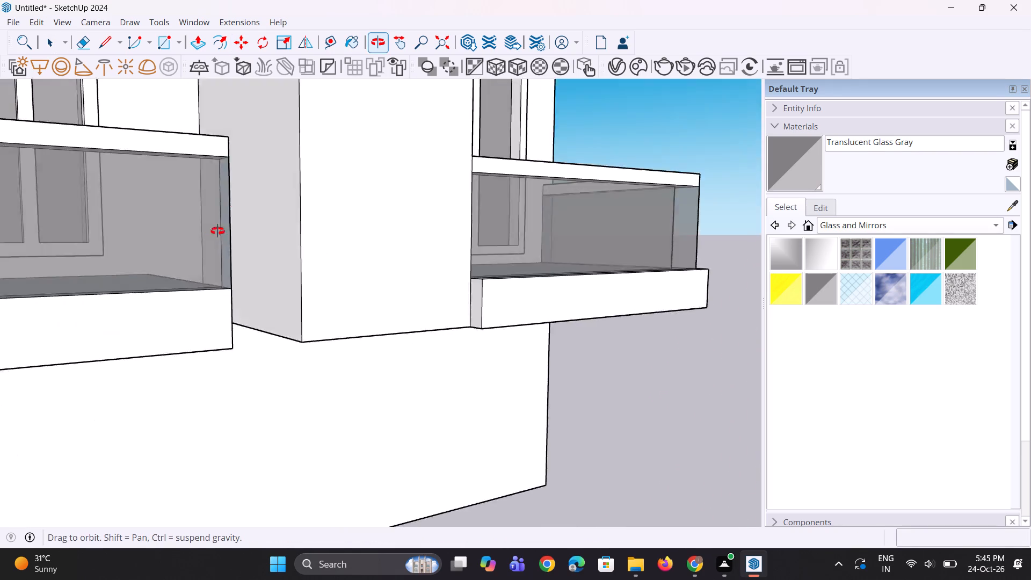
middle_drag(217, 231, 79, 250)
scroll(130, 228, up, 5)
middle_drag(128, 248, 507, 382)
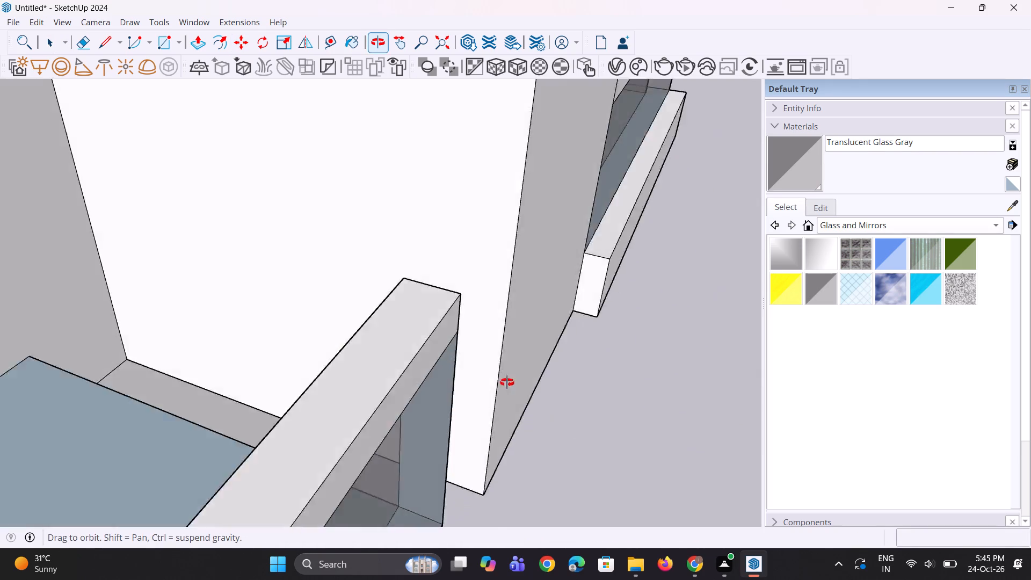
middle_drag(507, 382, 525, 387)
scroll(525, 380, up, 1)
middle_drag(525, 380, 598, 368)
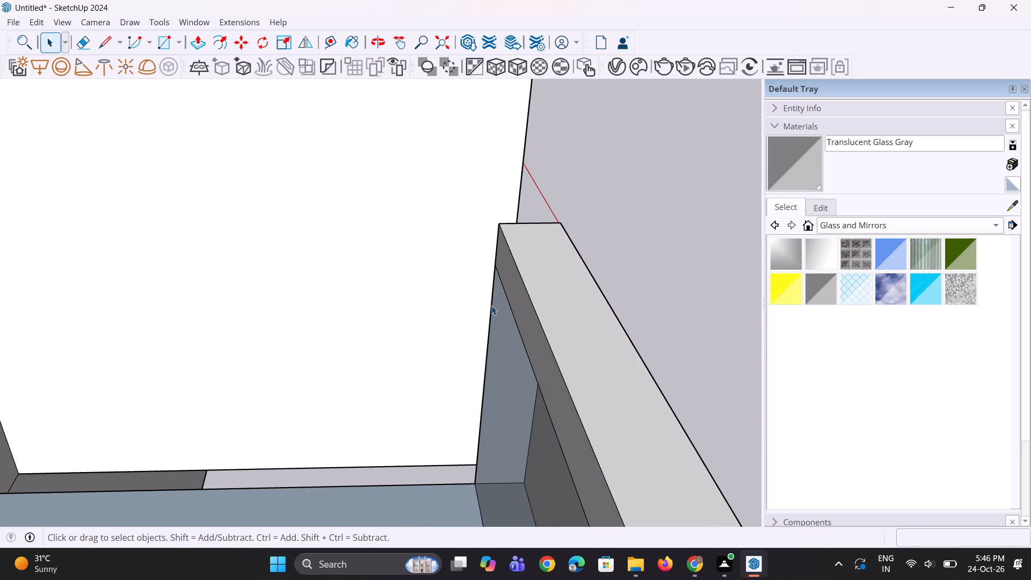
click(495, 307)
click(494, 299)
scroll(495, 287, up, 2)
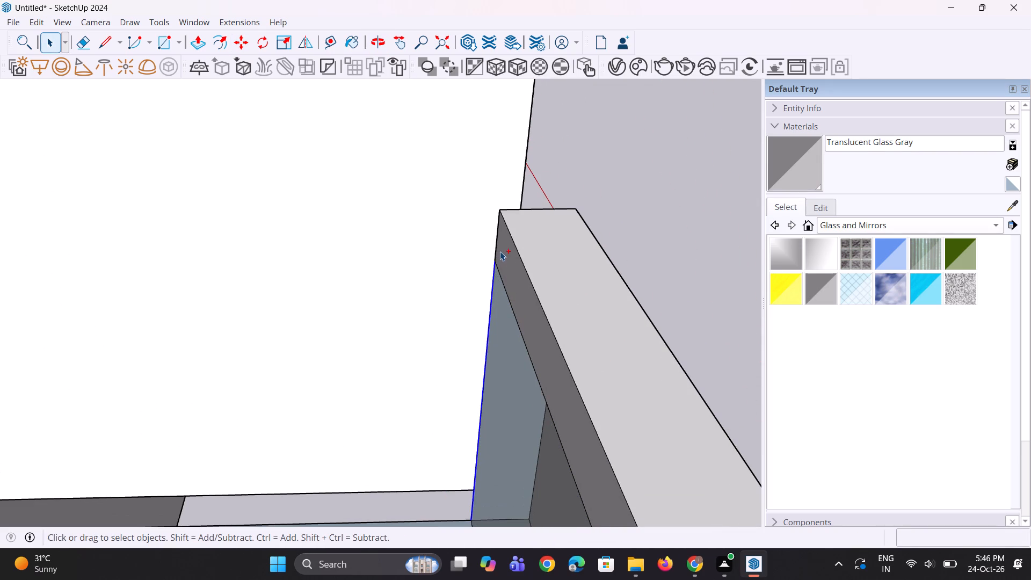
ctrl+click(497, 248)
key(m)
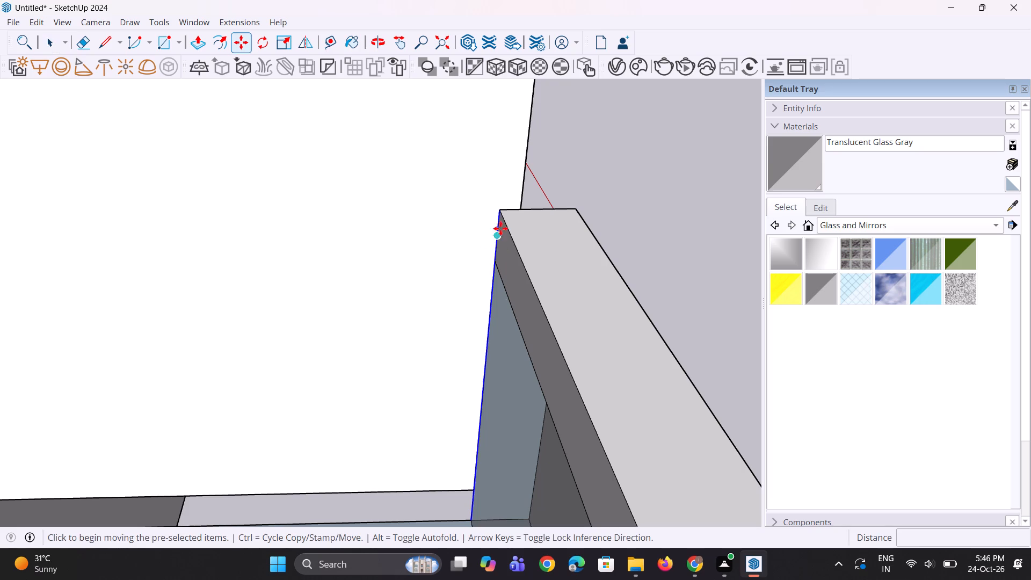
click(498, 208)
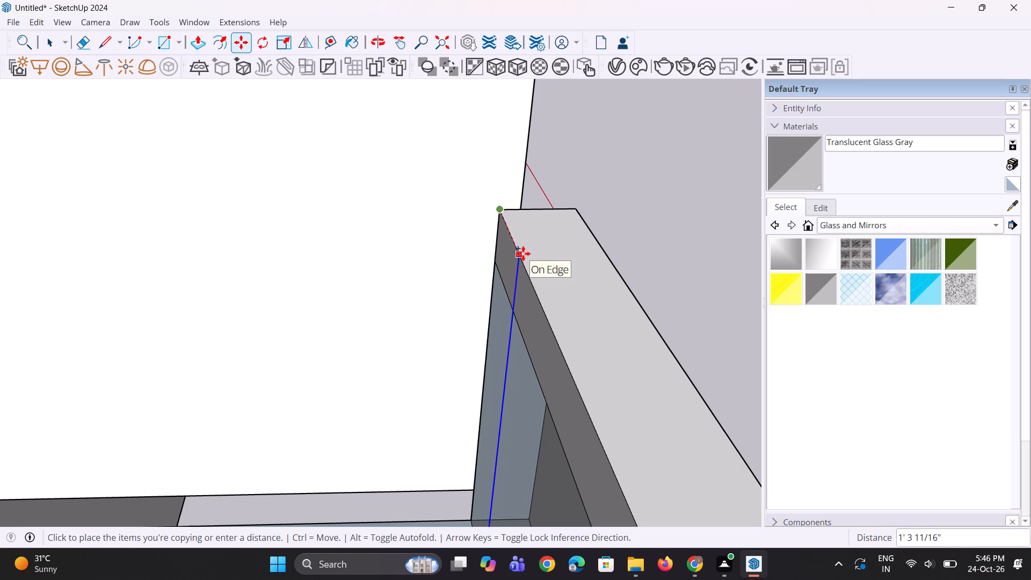
text(1')
key(Return)
Push/Pull the new glass and rail strips on the lowest balcony about 10' 11 9/16" to the window wall, forming a side railing.
middle_drag(522, 292, 515, 292)
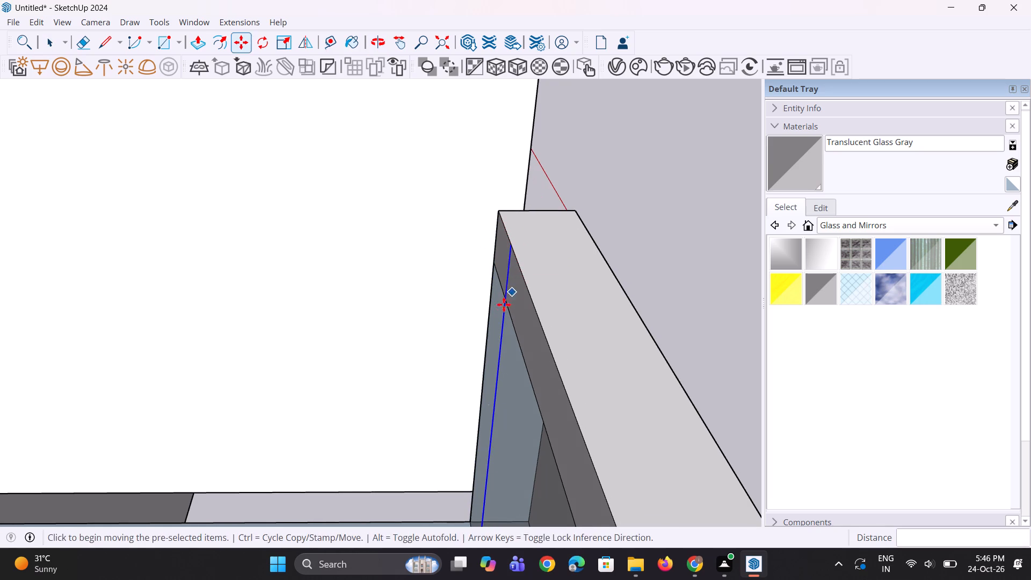
key(p)
click(498, 316)
middle_drag(405, 311, 184, 293)
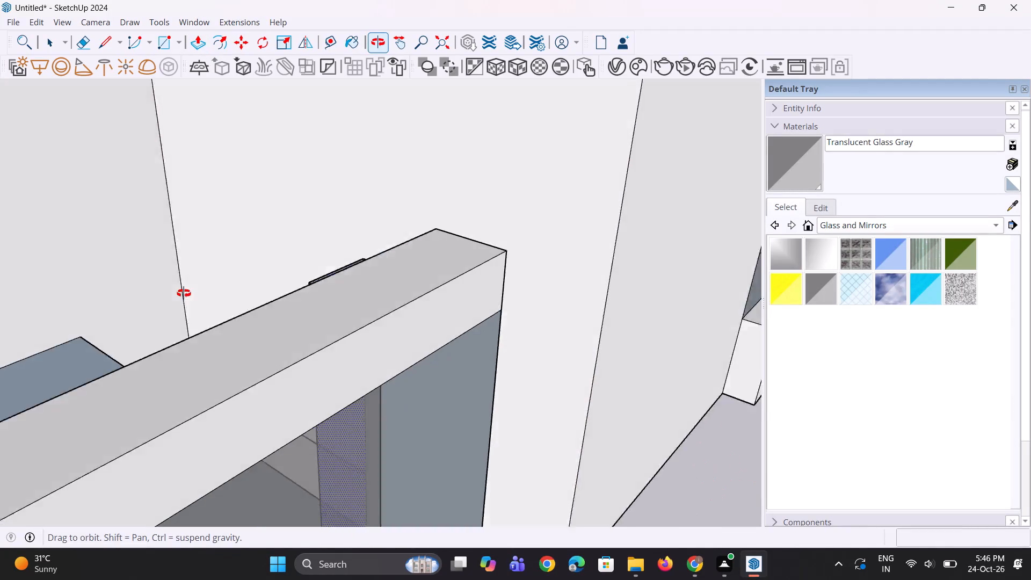
middle_drag(184, 293, 180, 292)
click(109, 128)
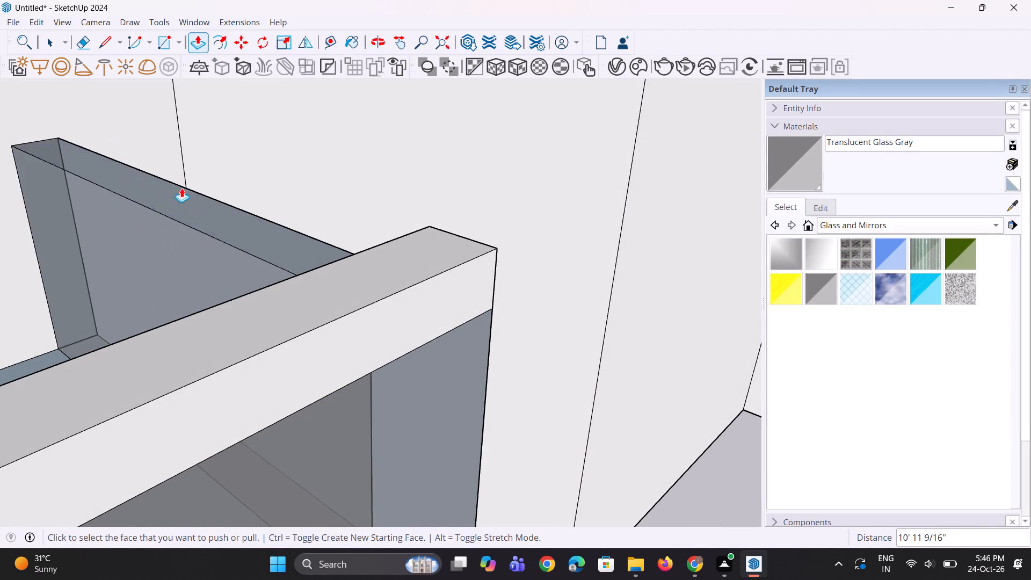
middle_drag(242, 228, 461, 330)
double_click(628, 340)
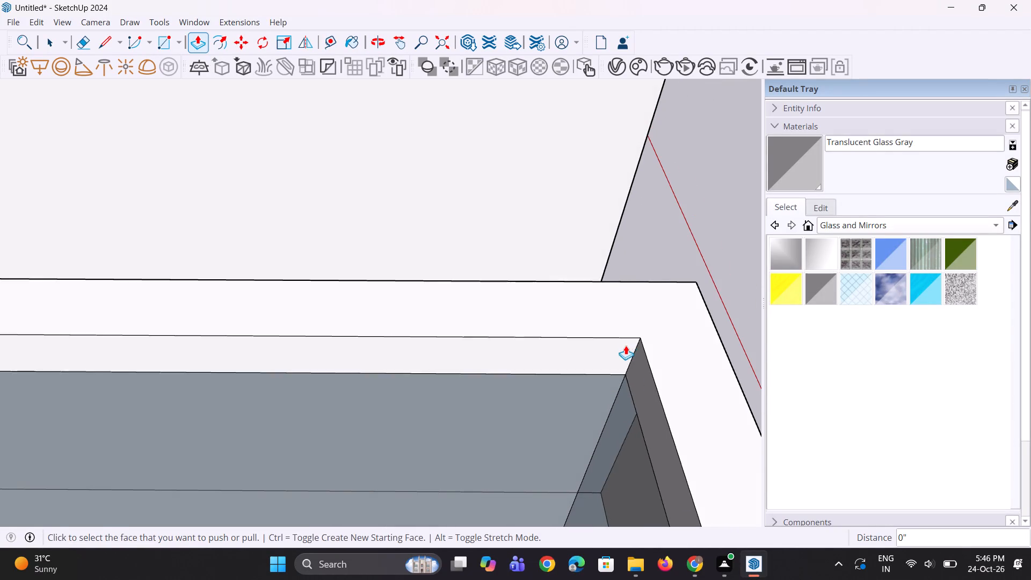
Push/Pull the glass and rail strips on the second-lowest balcony by the same distance to the window wall, forming a side railing.
middle_drag(640, 381, 317, 335)
scroll(300, 329, down, 20)
scroll(300, 329, down, 2)
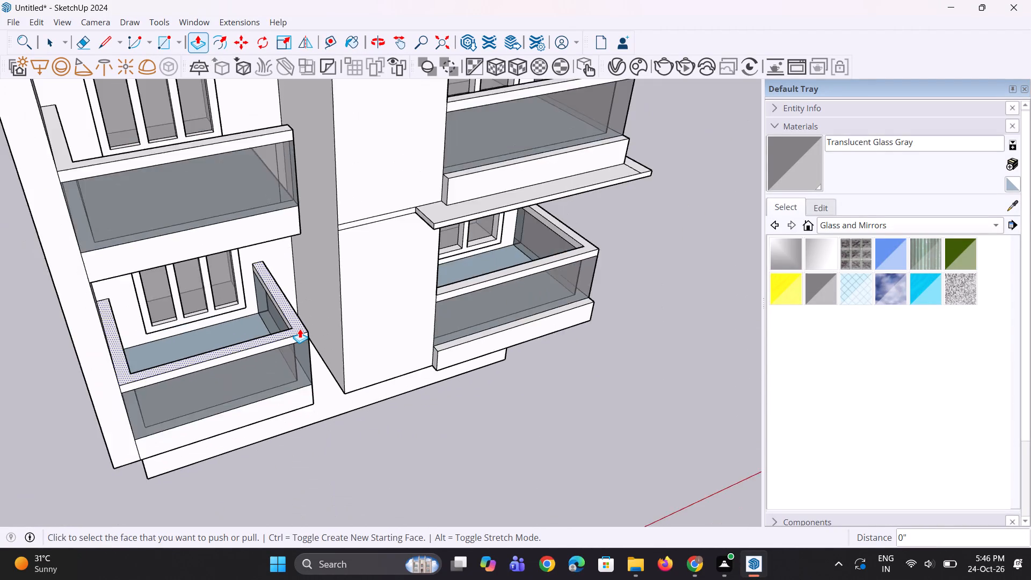
scroll(300, 329, down, 3)
middle_drag(309, 263, 361, 275)
scroll(322, 205, up, 13)
middle_drag(253, 245, 258, 257)
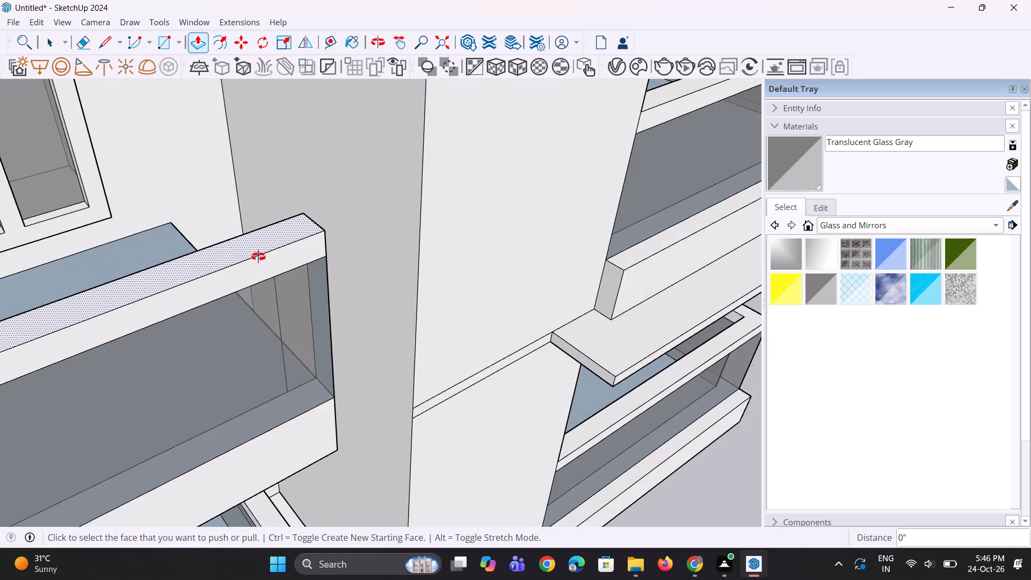
middle_drag(258, 257, 406, 288)
scroll(340, 316, up, 6)
middle_drag(353, 334, 441, 324)
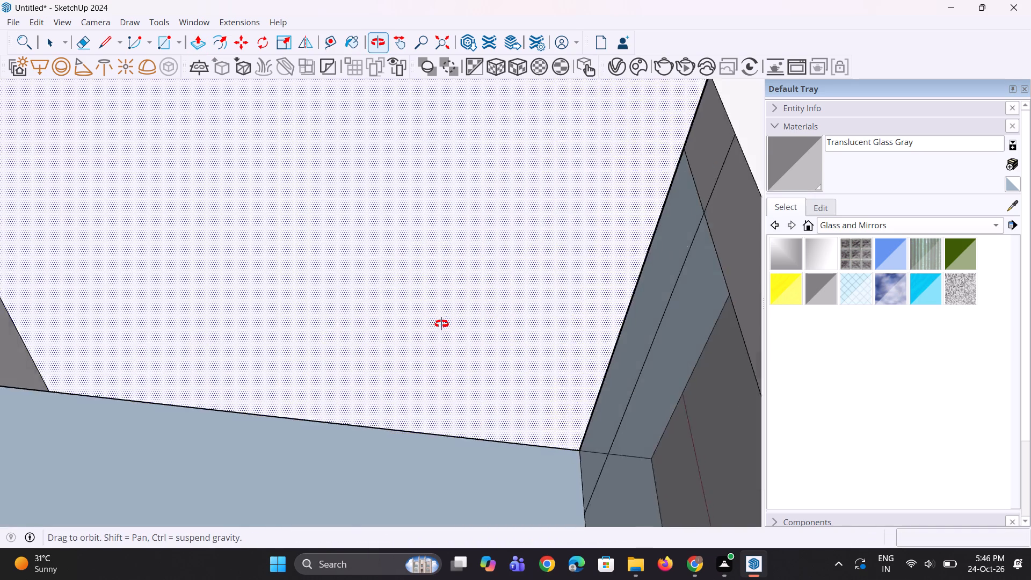
middle_drag(441, 324, 417, 327)
double_click(601, 367)
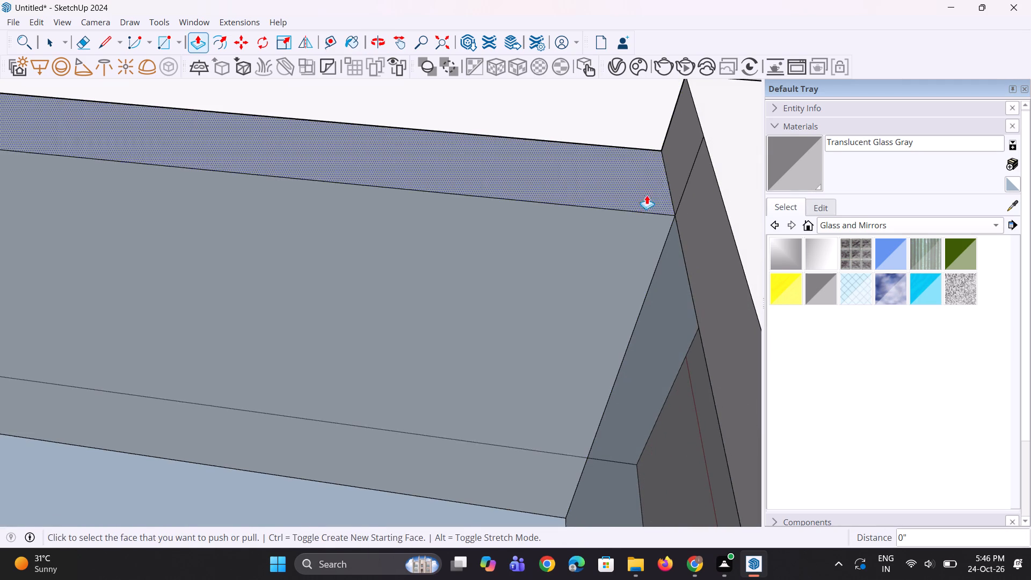
double_click(672, 174)
middle_drag(591, 247, 217, 212)
scroll(207, 210, down, 11)
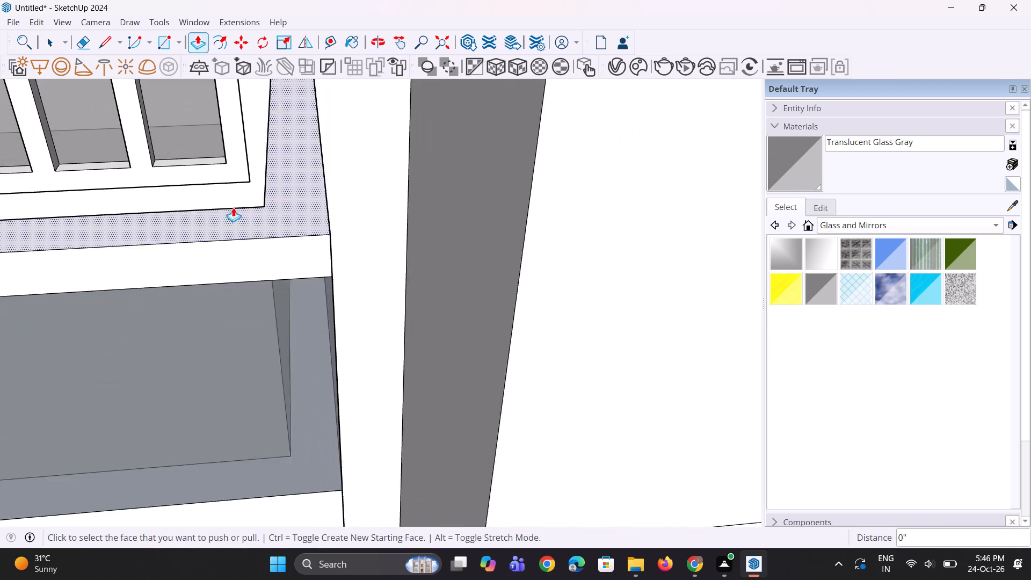
scroll(233, 207, down, 20)
scroll(233, 207, down, 6)
middle_drag(340, 259, 440, 269)
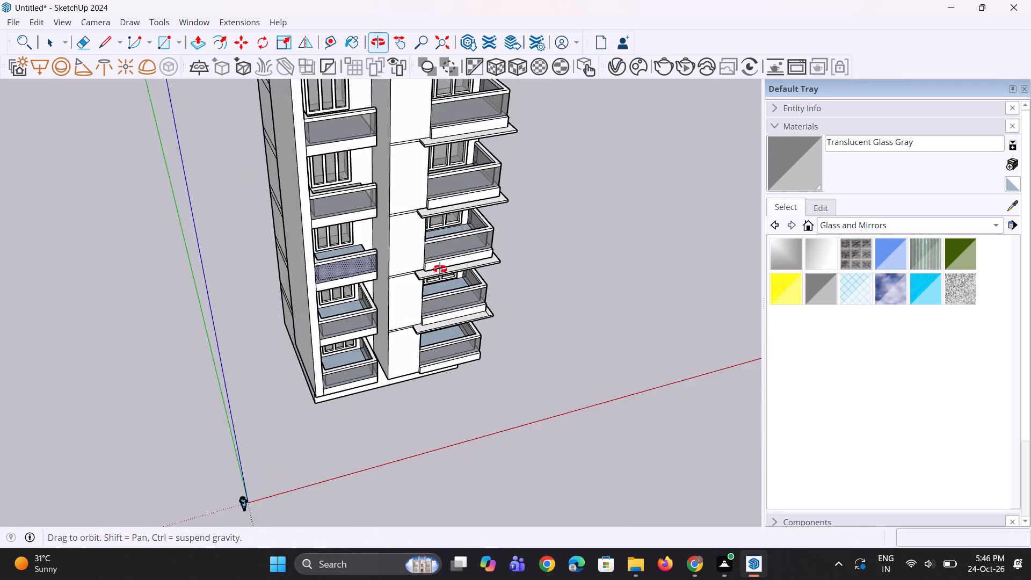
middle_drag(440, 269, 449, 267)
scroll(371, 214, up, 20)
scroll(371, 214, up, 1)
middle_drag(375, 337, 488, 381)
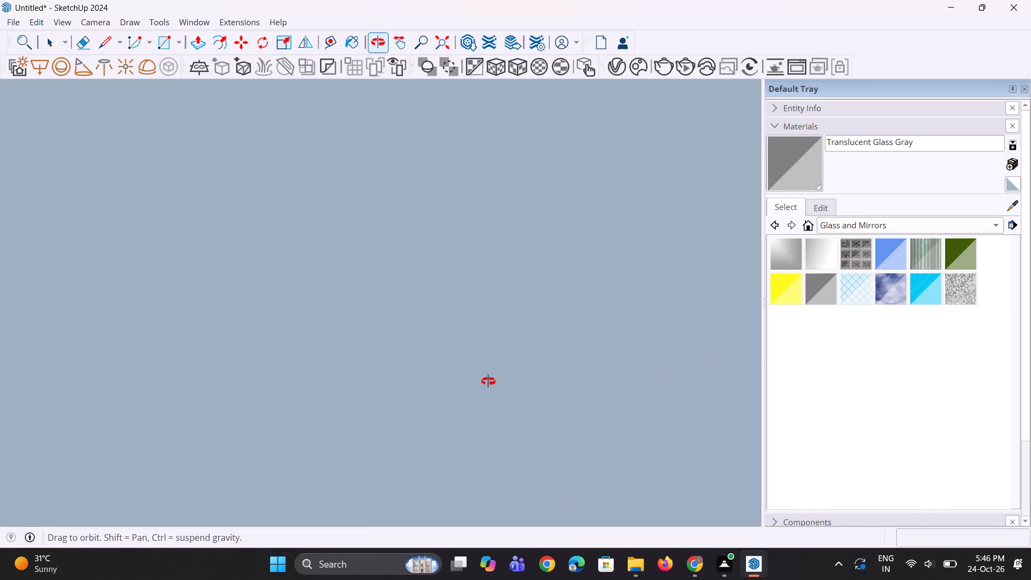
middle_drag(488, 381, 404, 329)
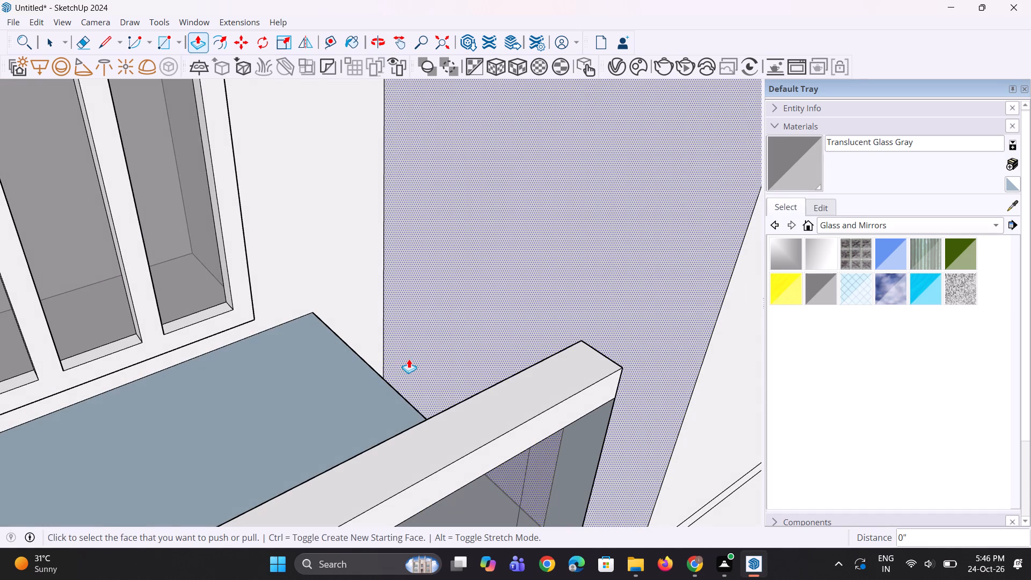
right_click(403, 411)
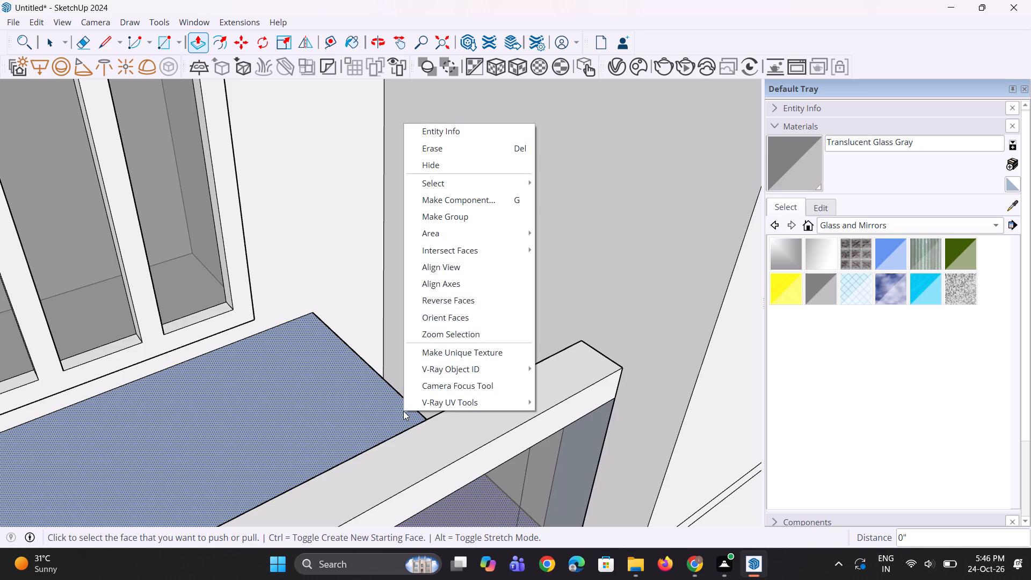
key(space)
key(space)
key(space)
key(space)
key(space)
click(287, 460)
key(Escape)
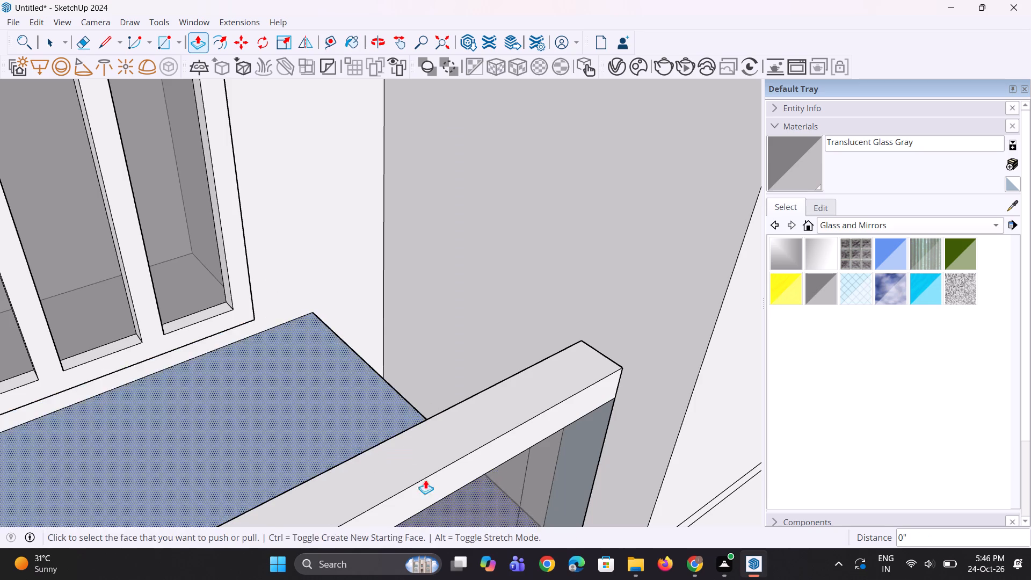
Push/Pull the glass and rail strips on the third-lowest balcony 10' 11 9/16" to the window wall, forming a side railing.
middle_drag(454, 505, 602, 486)
scroll(540, 392, up, 2)
middle_drag(521, 332, 556, 382)
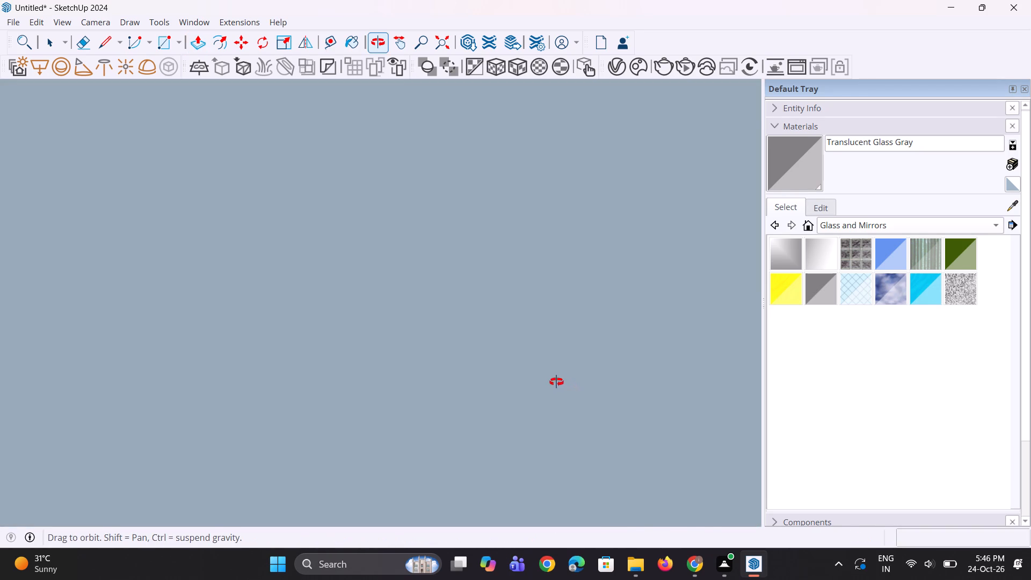
middle_drag(556, 382, 535, 364)
middle_drag(608, 460, 648, 424)
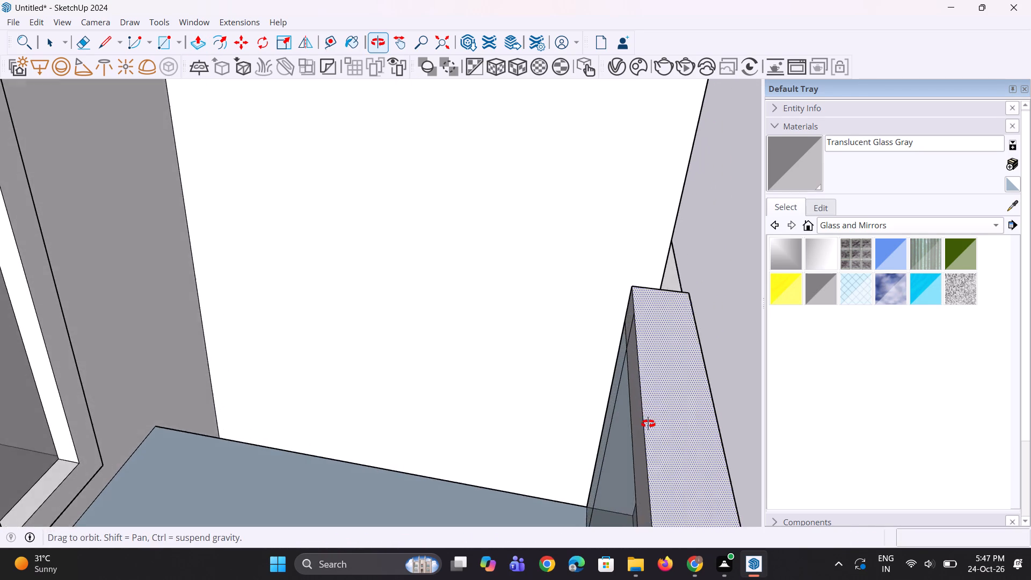
middle_drag(648, 424, 666, 415)
double_click(621, 375)
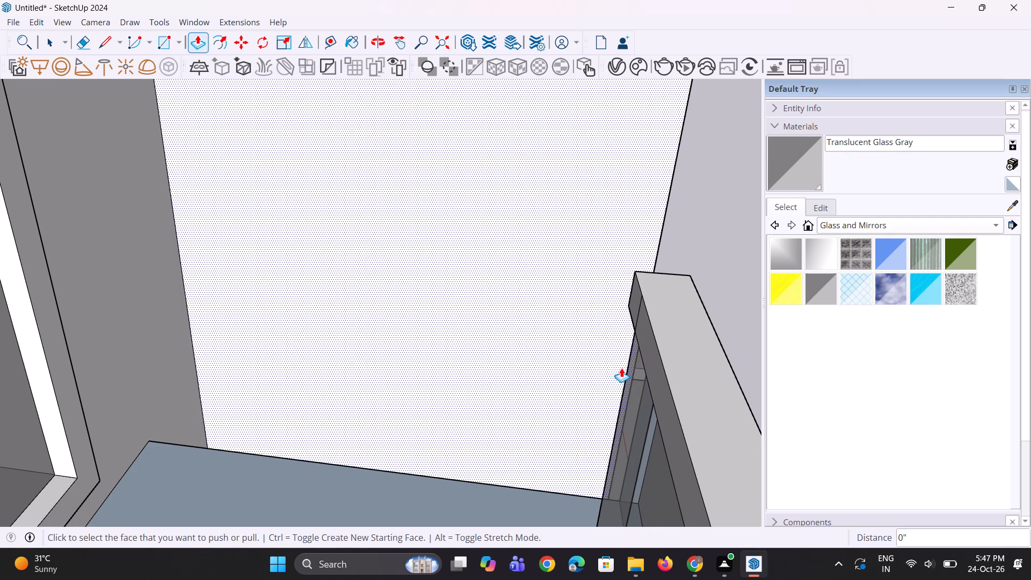
key(ctrl+z)
click(624, 376)
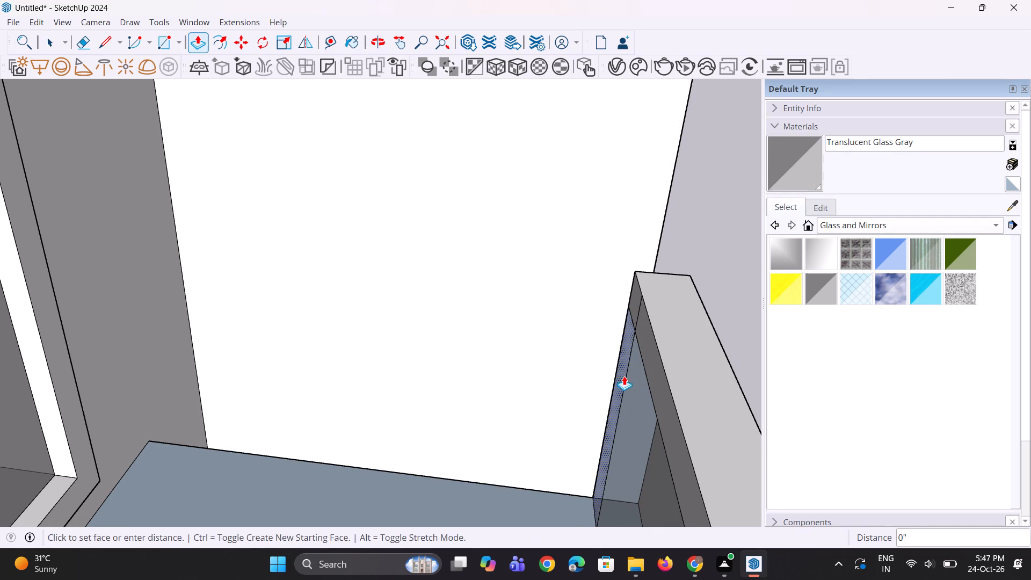
click(77, 248)
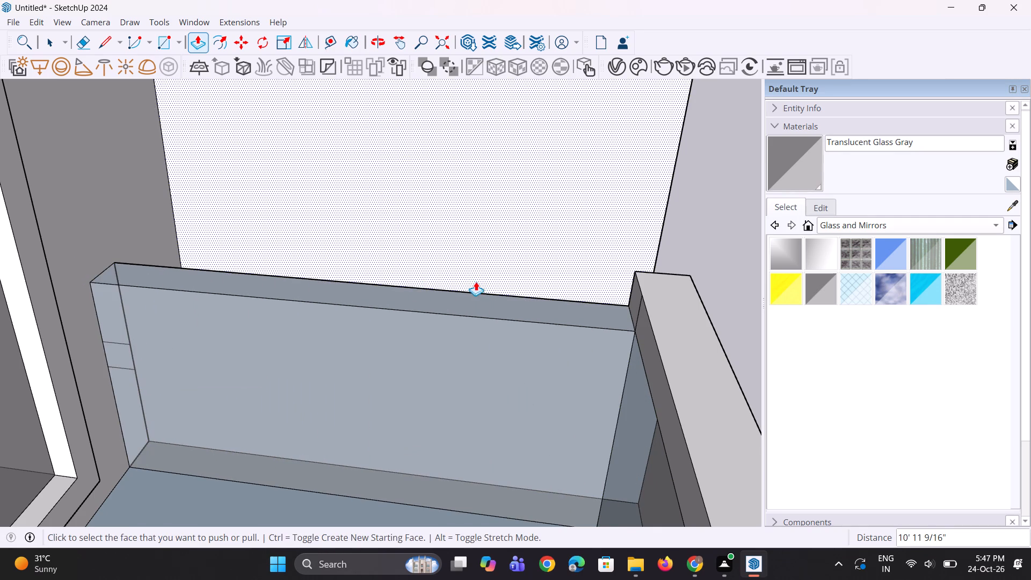
double_click(633, 309)
Push/Pull the glass and rail strips on the next balcony up by the same distance, forming its side railing.
middle_drag(637, 350, 451, 347)
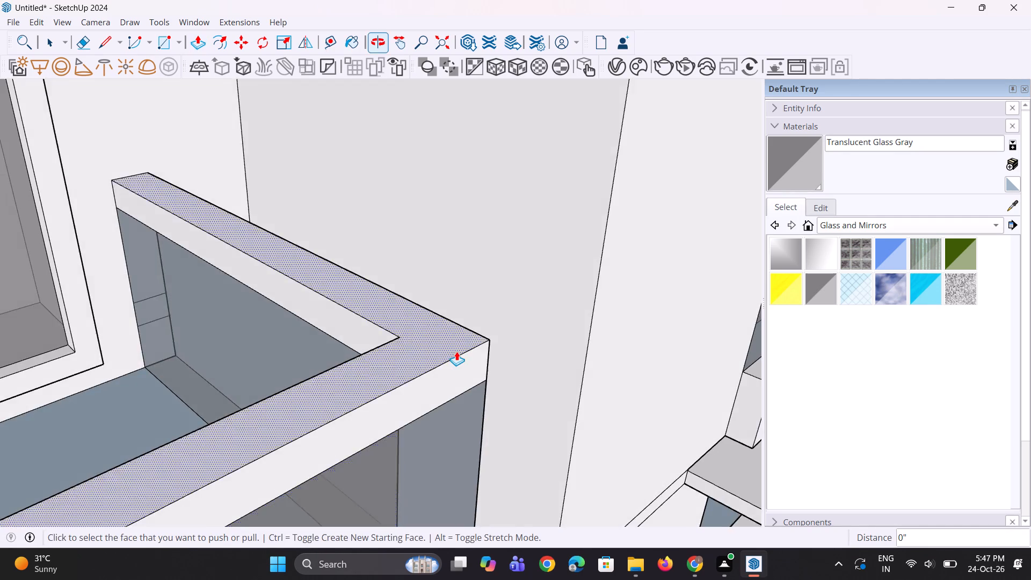
scroll(456, 351, down, 20)
scroll(456, 351, down, 2)
scroll(439, 249, up, 2)
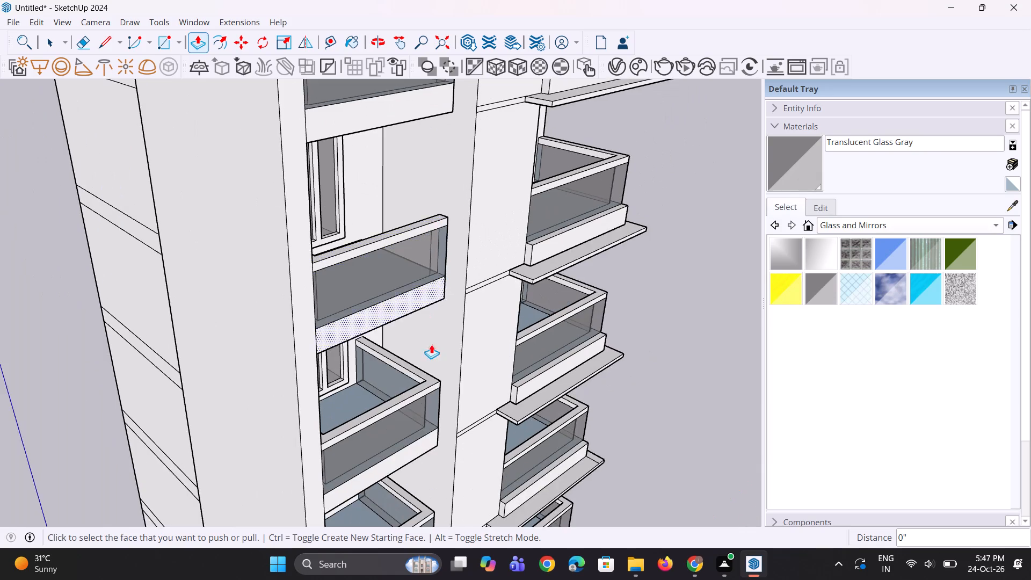
middle_drag(431, 393, 418, 426)
scroll(418, 426, down, 7)
scroll(426, 298, up, 8)
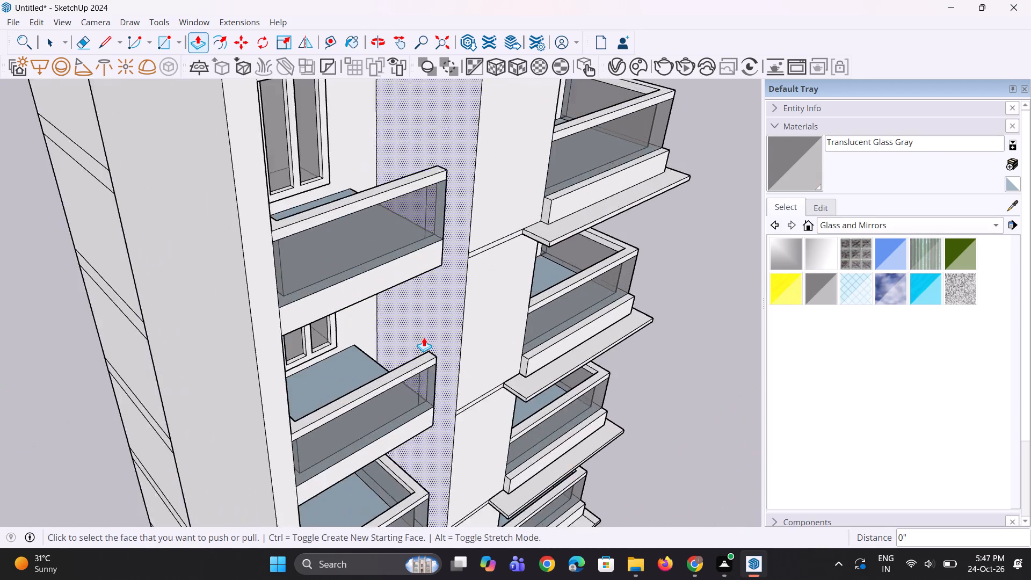
scroll(424, 337, up, 6)
middle_drag(417, 393, 483, 392)
scroll(464, 367, up, 7)
middle_drag(469, 359, 505, 371)
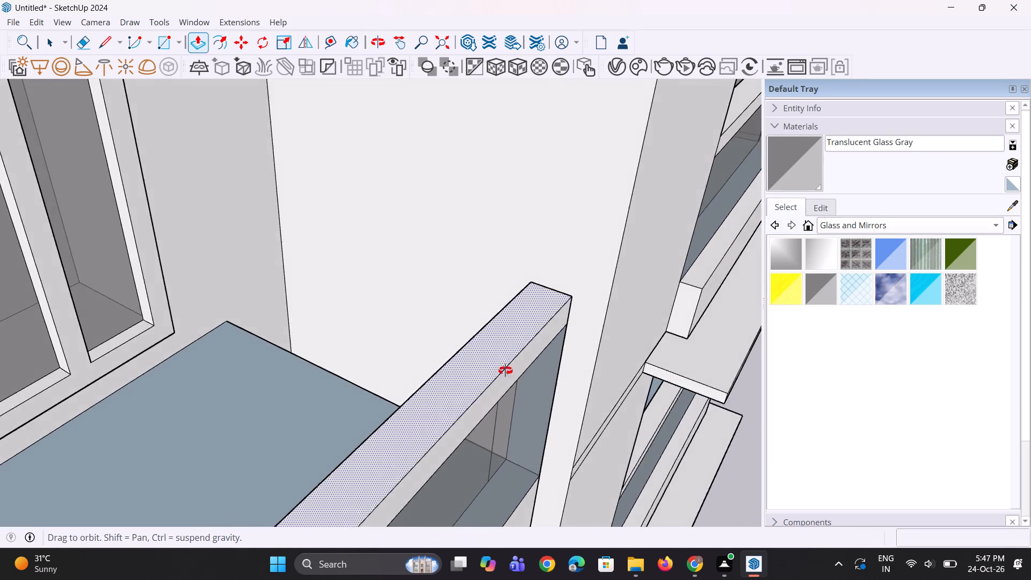
middle_drag(505, 371, 504, 334)
scroll(490, 331, up, 5)
middle_drag(489, 330, 573, 330)
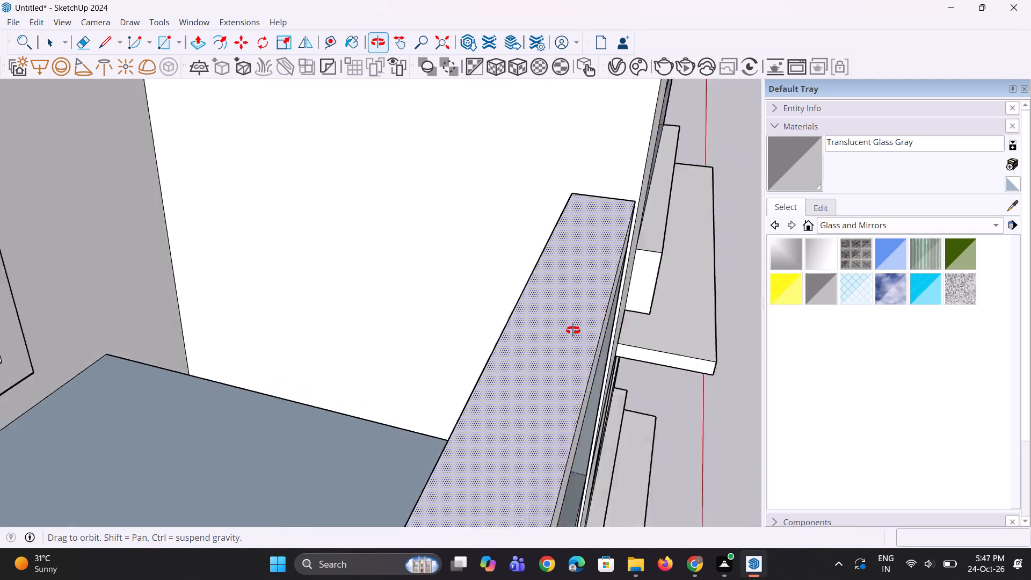
middle_drag(573, 330, 664, 316)
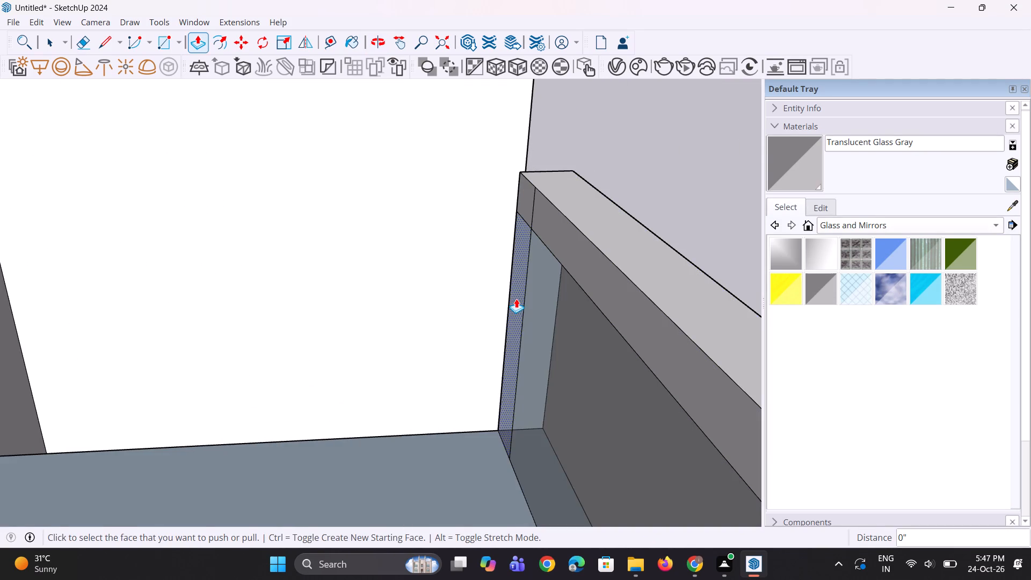
double_click(516, 299)
double_click(525, 205)
Extend the glass and rail strips on the following balcony up by the same Push/Pull distance to the window wall.
middle_drag(540, 238, 272, 242)
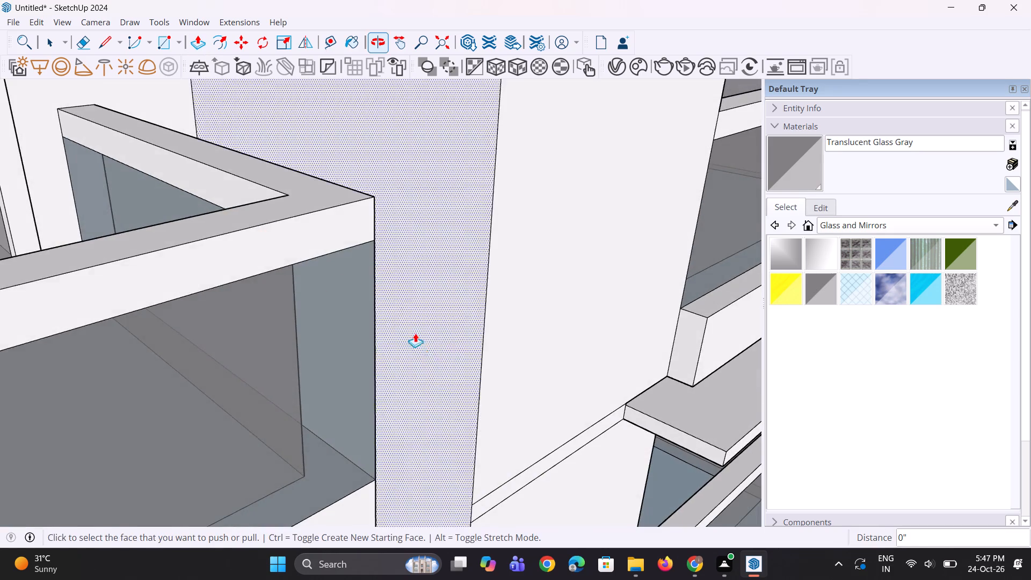
scroll(426, 341, down, 18)
scroll(395, 412, down, 4)
scroll(404, 282, up, 8)
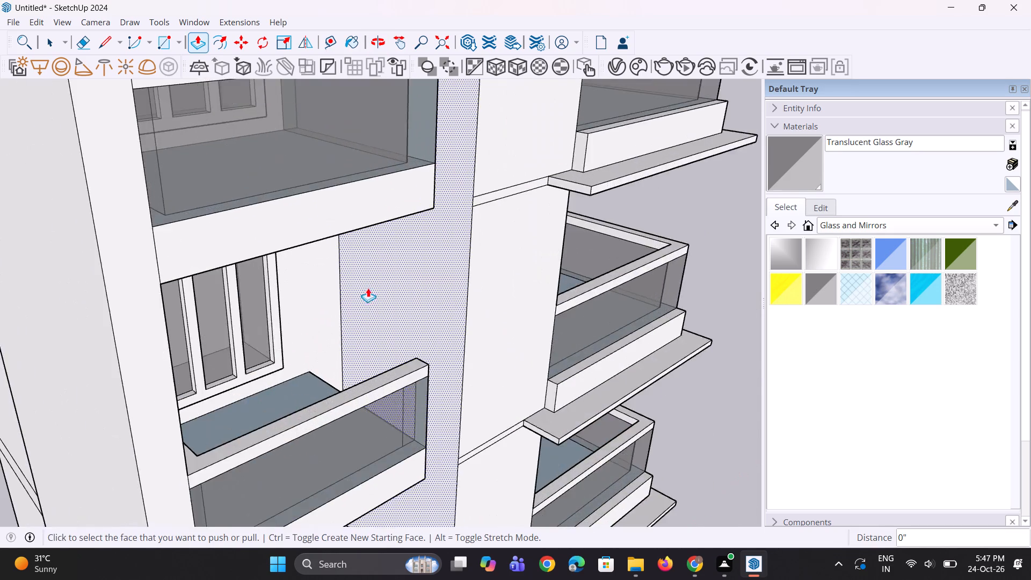
scroll(368, 288, up, 6)
middle_drag(390, 399, 438, 374)
scroll(438, 374, up, 6)
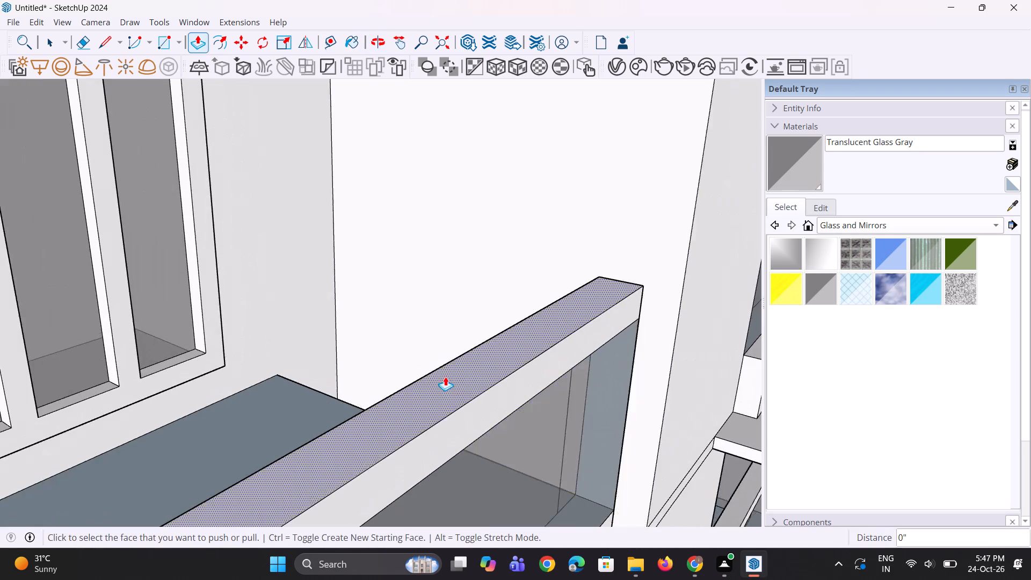
scroll(445, 376, up, 2)
middle_drag(450, 378, 599, 443)
scroll(599, 443, down, 1)
scroll(564, 342, up, 1)
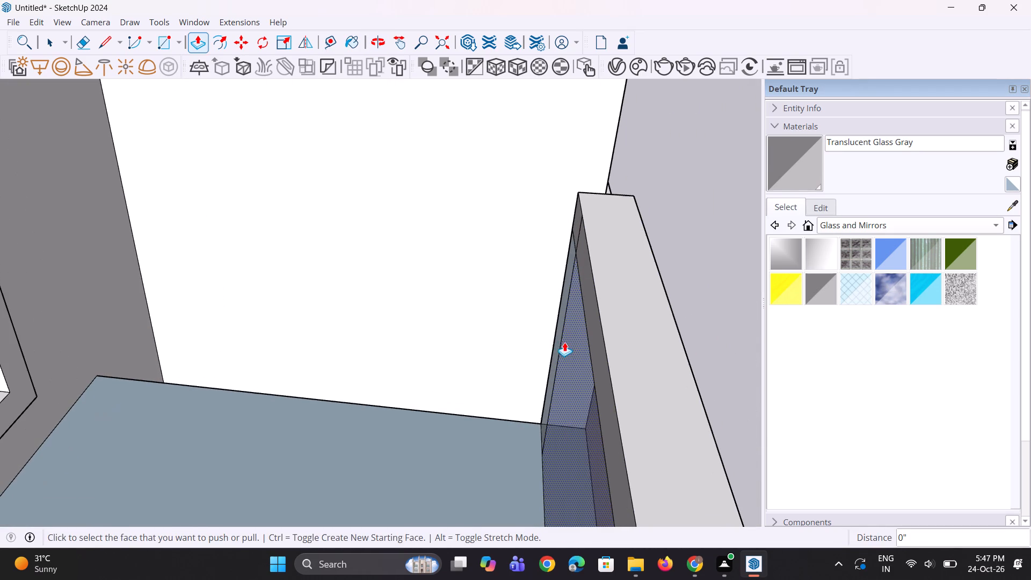
double_click(556, 338)
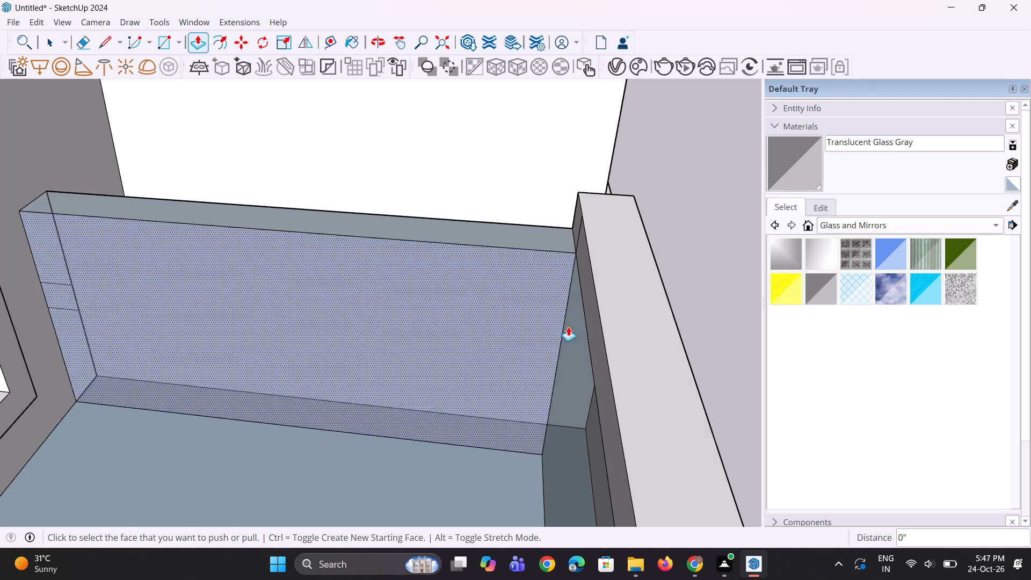
scroll(583, 283, up, 2)
double_click(577, 222)
Paint the outer glass faces of the side railings on the upper balconies of this column with Translucent Glass Gray.
middle_drag(585, 336, 310, 353)
scroll(310, 353, down, 12)
middle_drag(363, 390, 206, 294)
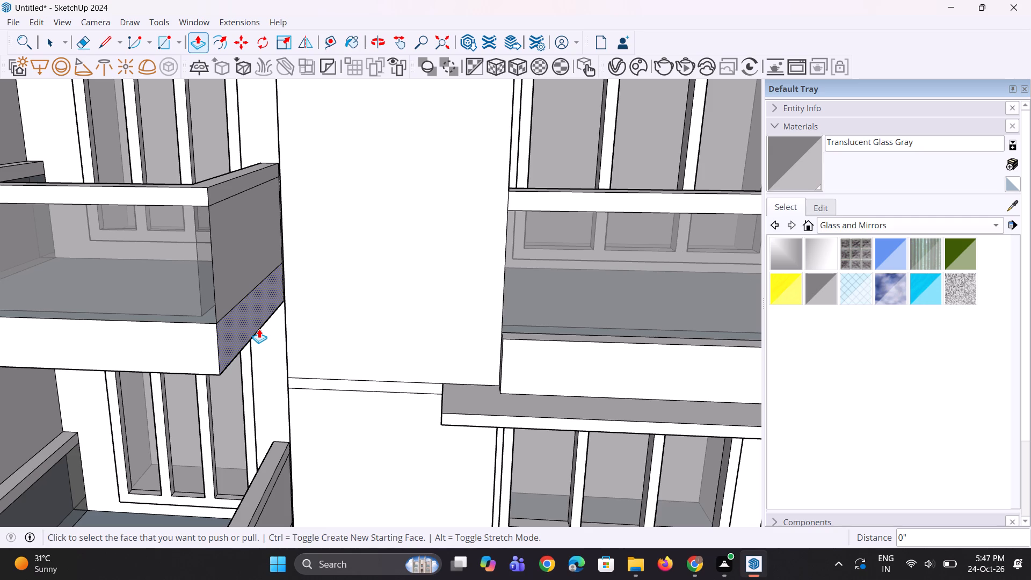
key(space)
key(space)
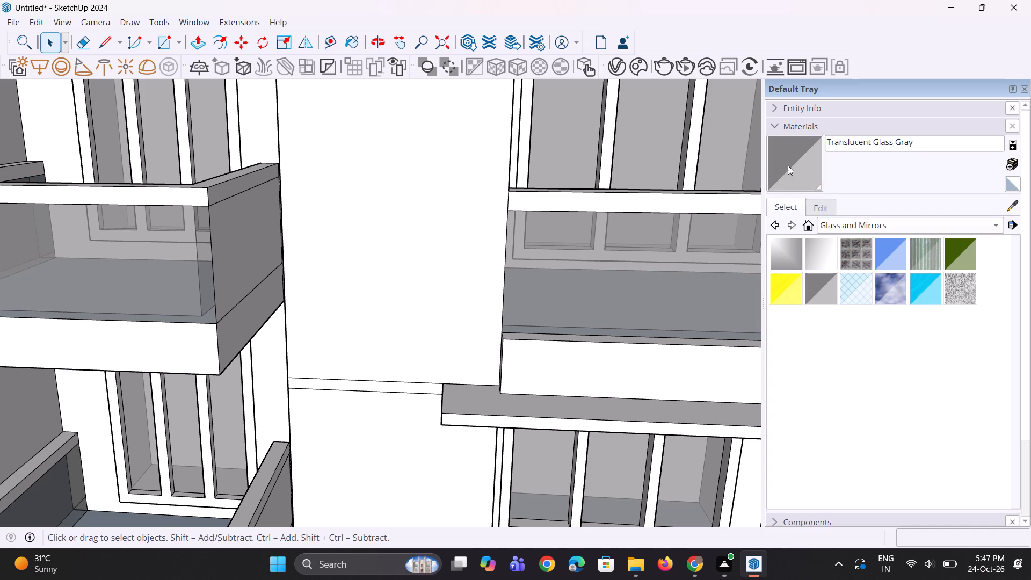
drag(790, 164, 795, 162)
click(258, 242)
scroll(256, 242, down, 6)
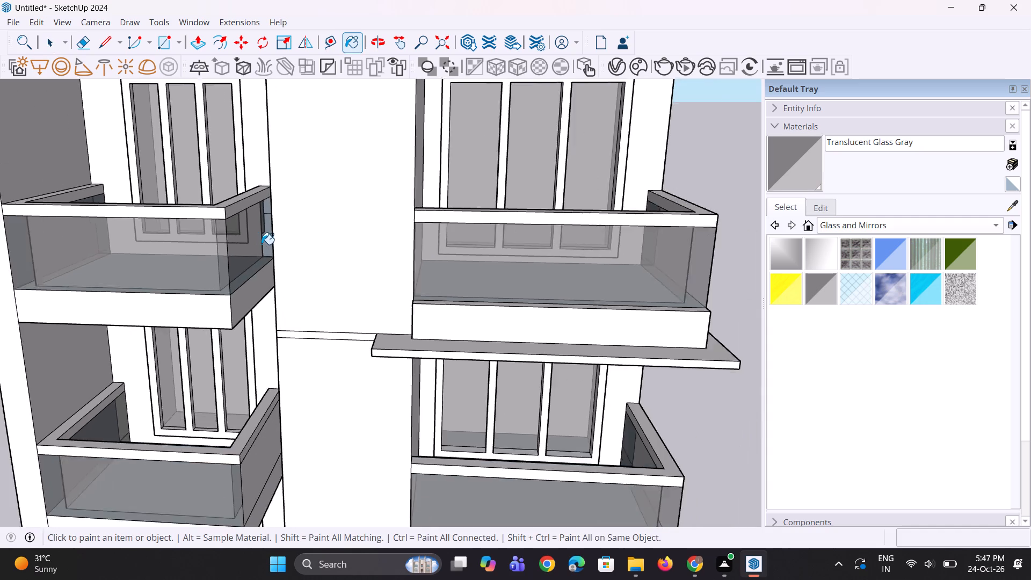
scroll(262, 244, down, 8)
scroll(256, 168, up, 1)
click(252, 159)
Paint the outer side-railing glass faces on the lower balconies of the column without canopies with Translucent Glass Gray.
scroll(290, 349, up, 2)
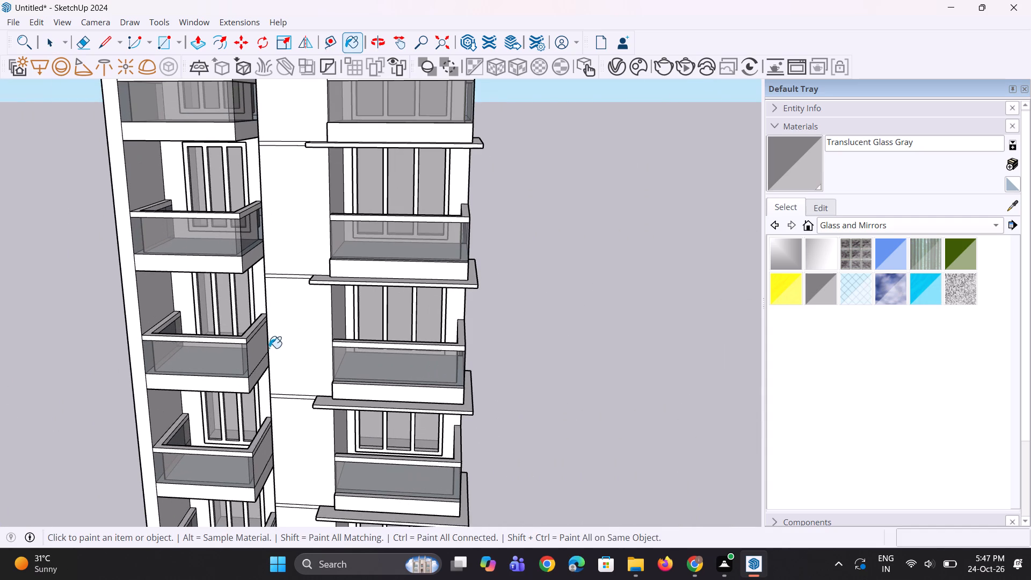
click(264, 350)
scroll(239, 259, down, 4)
scroll(292, 449, up, 6)
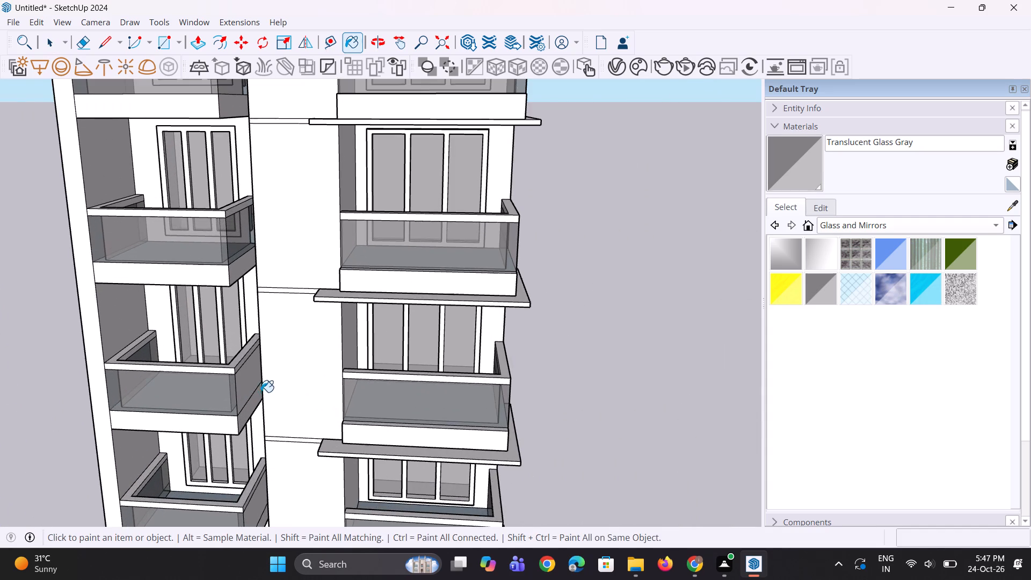
click(246, 385)
scroll(232, 303, down, 6)
scroll(244, 444, up, 4)
click(239, 416)
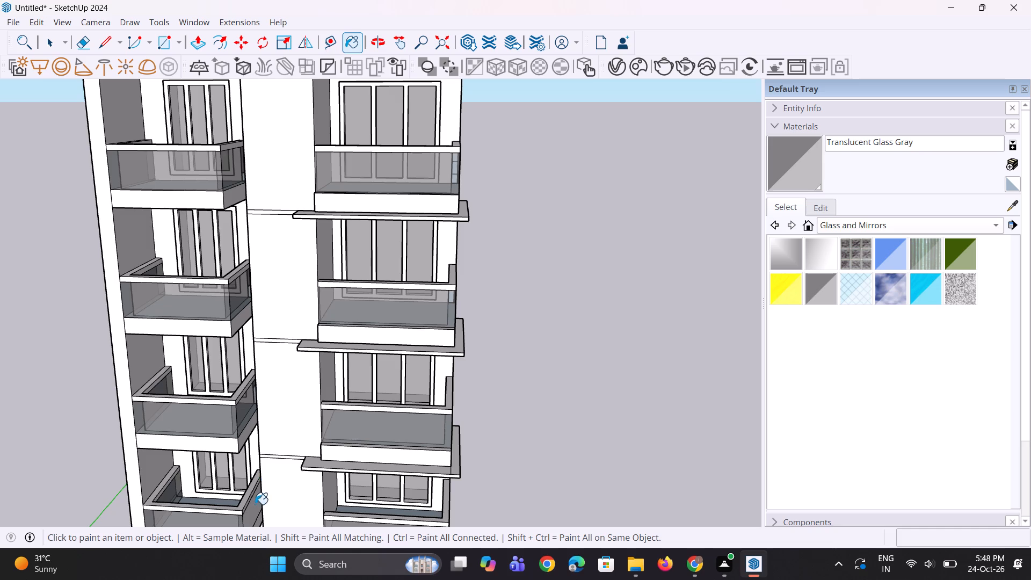
scroll(178, 331, down, 5)
scroll(224, 467, up, 9)
click(226, 445)
scroll(241, 451, down, 6)
scroll(242, 452, up, 1)
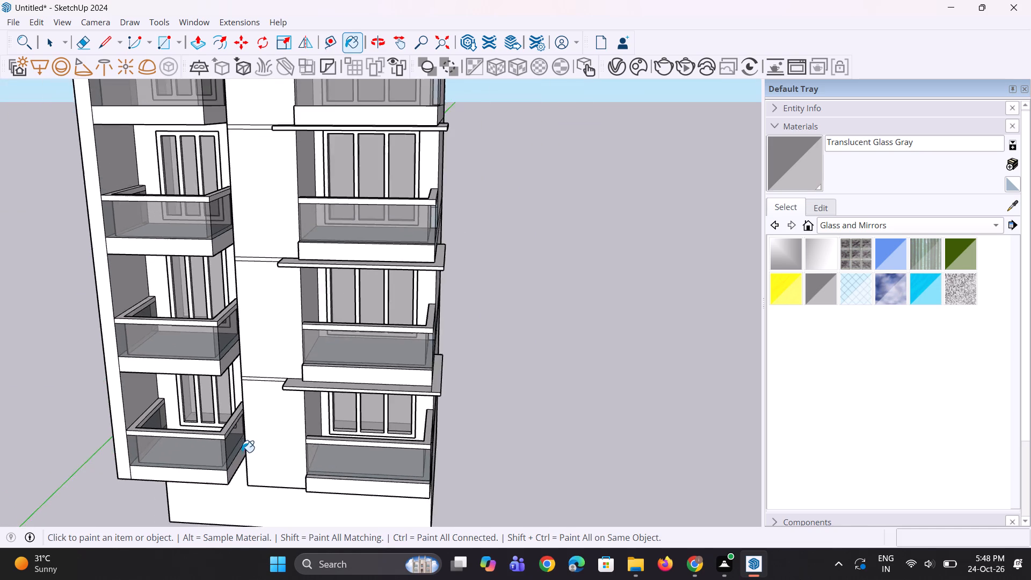
middle_drag(242, 452, 305, 433)
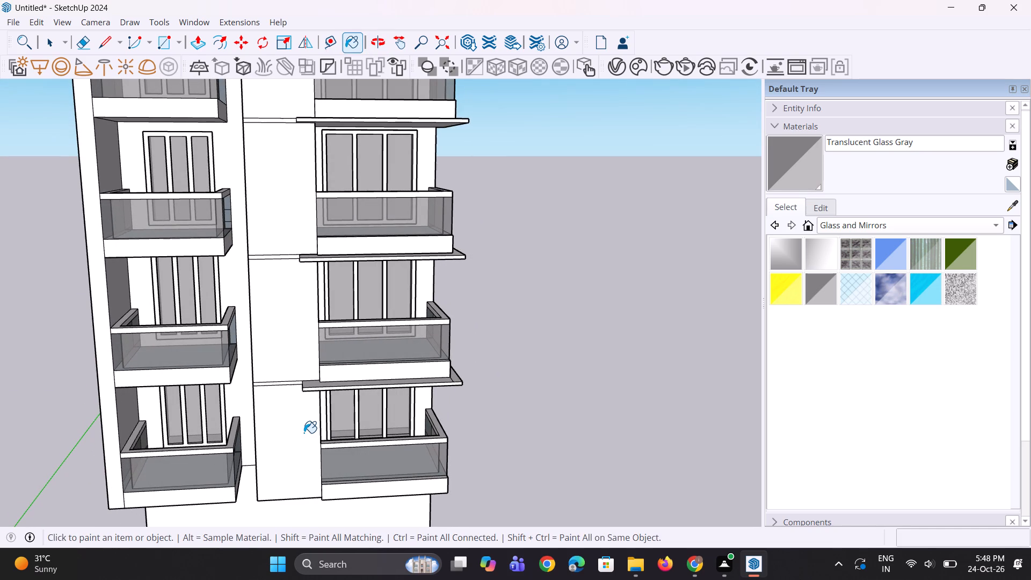
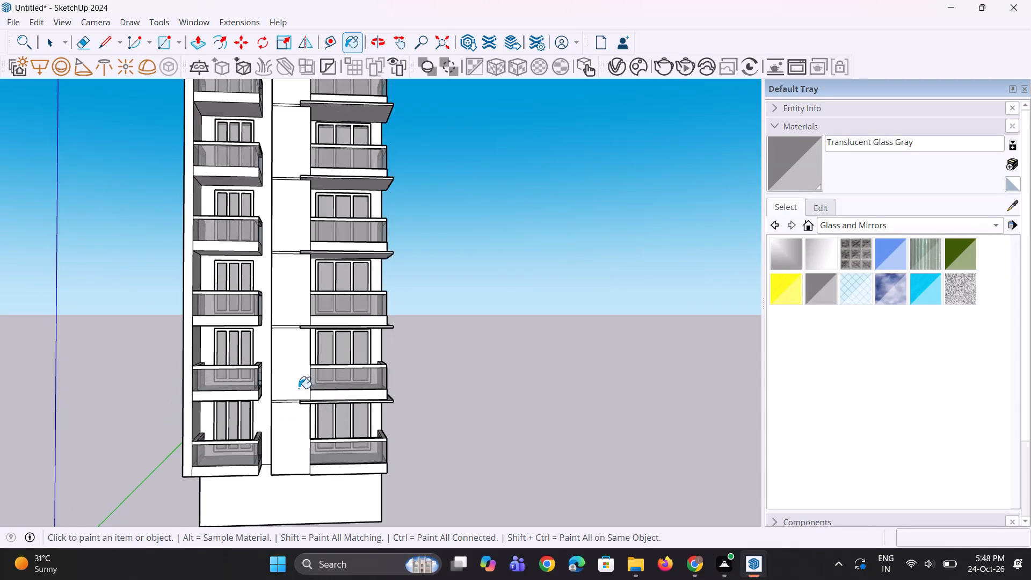
Draw a vertical line across the roof slab's front face, continuing the recess-side corner of the middle wall panel.
scroll(300, 398, down, 6)
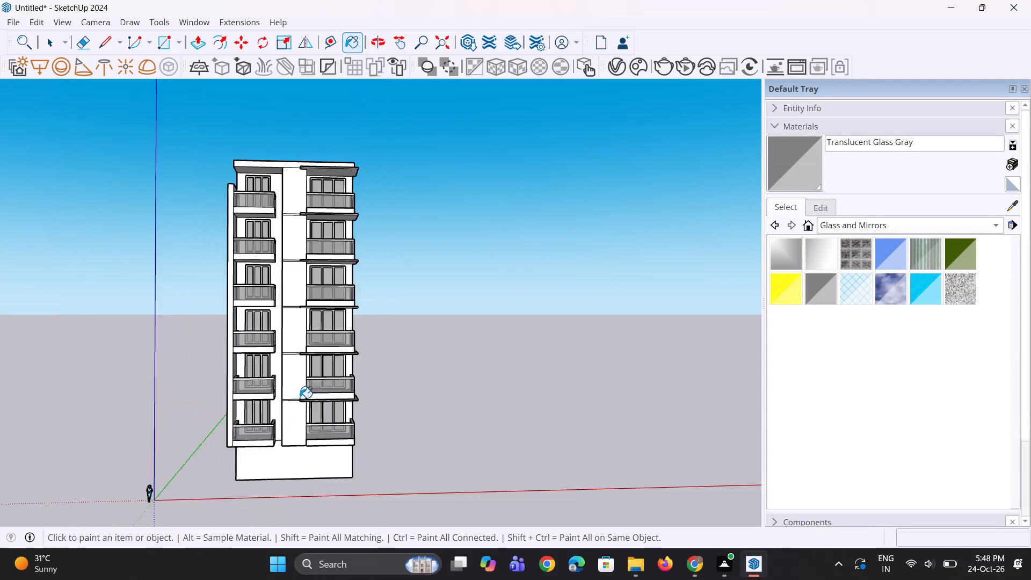
middle_drag(296, 375, 233, 387)
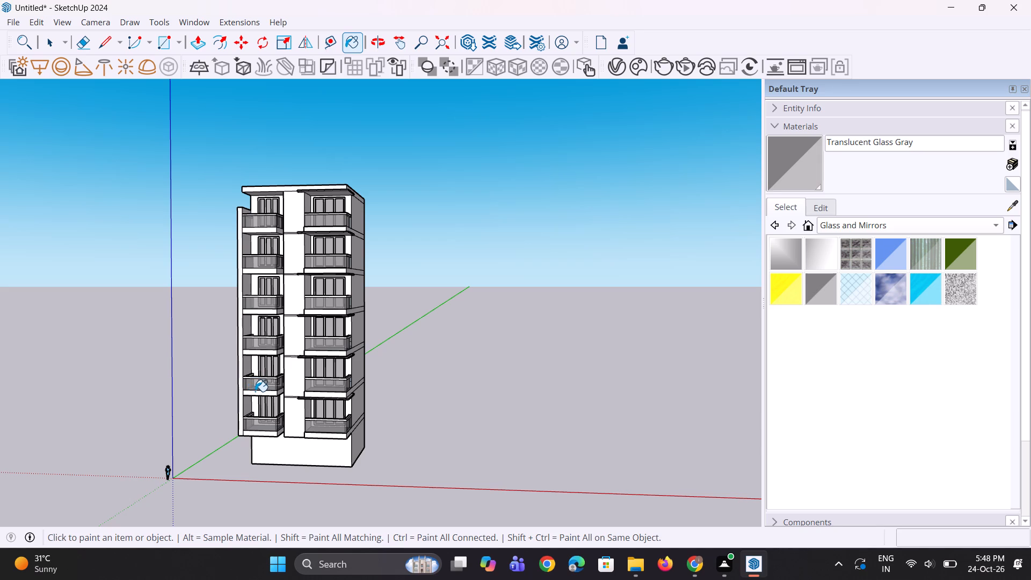
scroll(306, 410, down, 6)
middle_drag(292, 341, 324, 409)
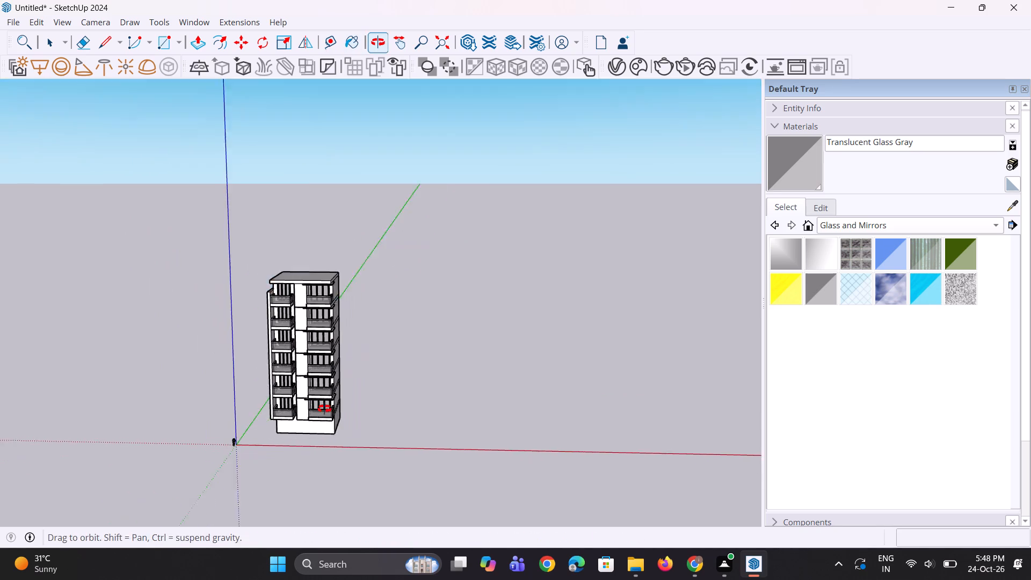
middle_drag(324, 409, 324, 410)
scroll(319, 276, up, 16)
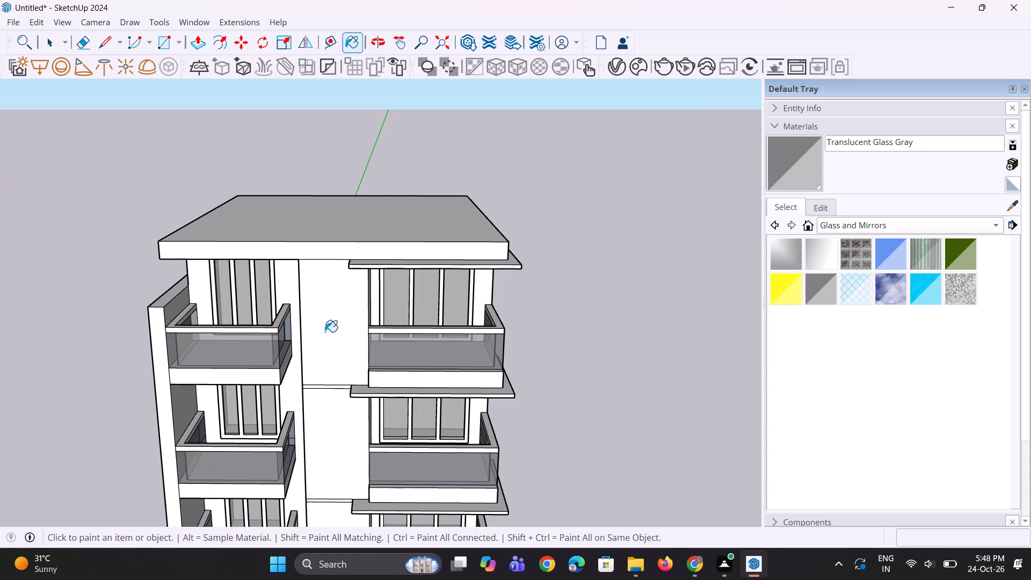
middle_drag(326, 331, 461, 314)
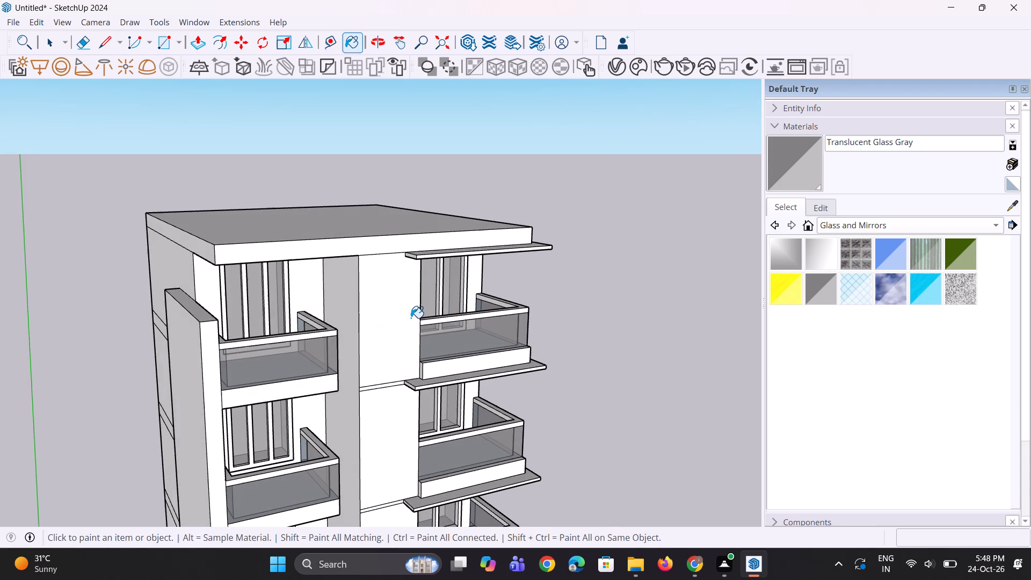
middle_drag(399, 336, 394, 436)
scroll(374, 327, up, 5)
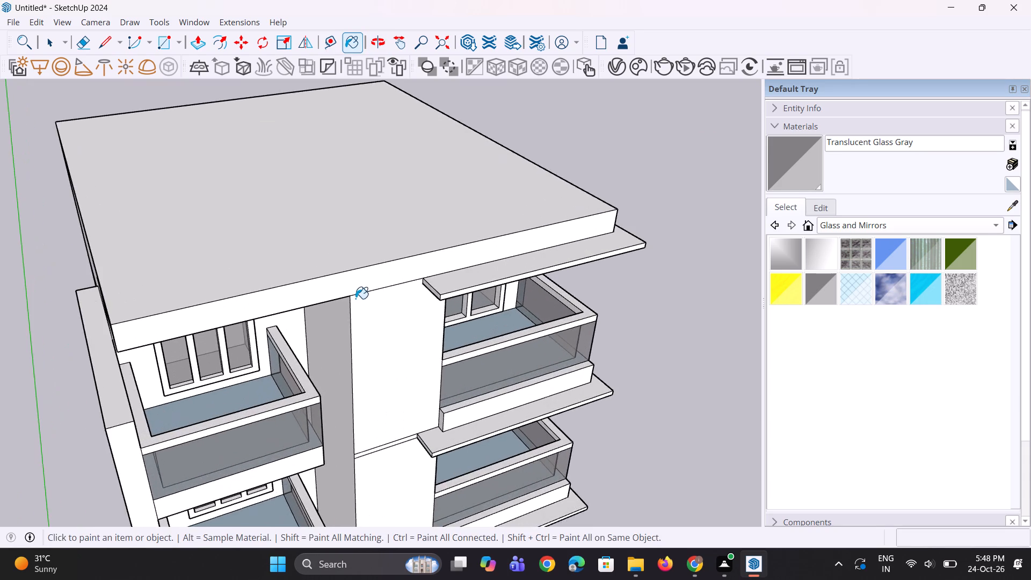
scroll(355, 299, up, 1)
key(l)
scroll(360, 300, up, 1)
click(348, 294)
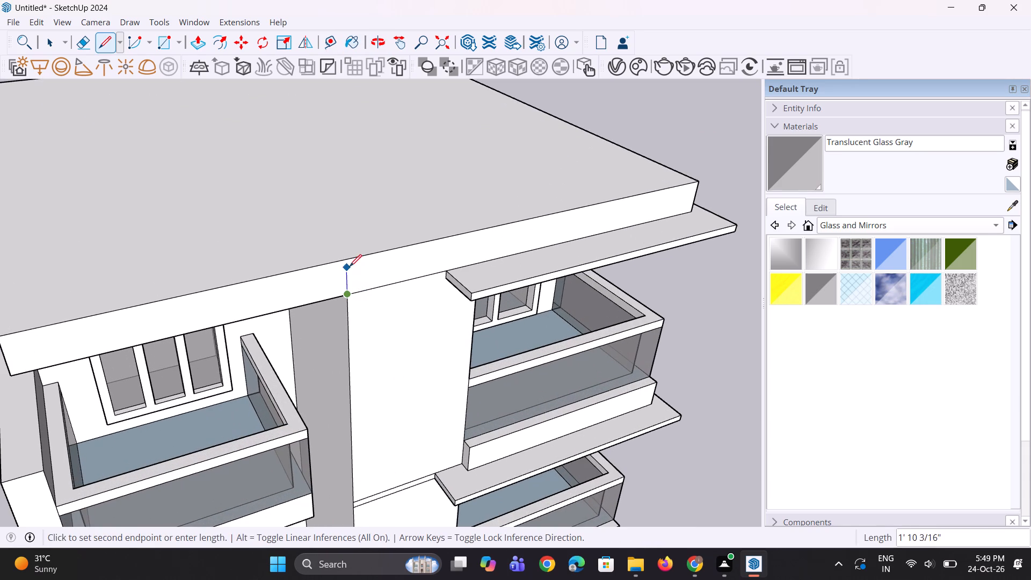
click(347, 260)
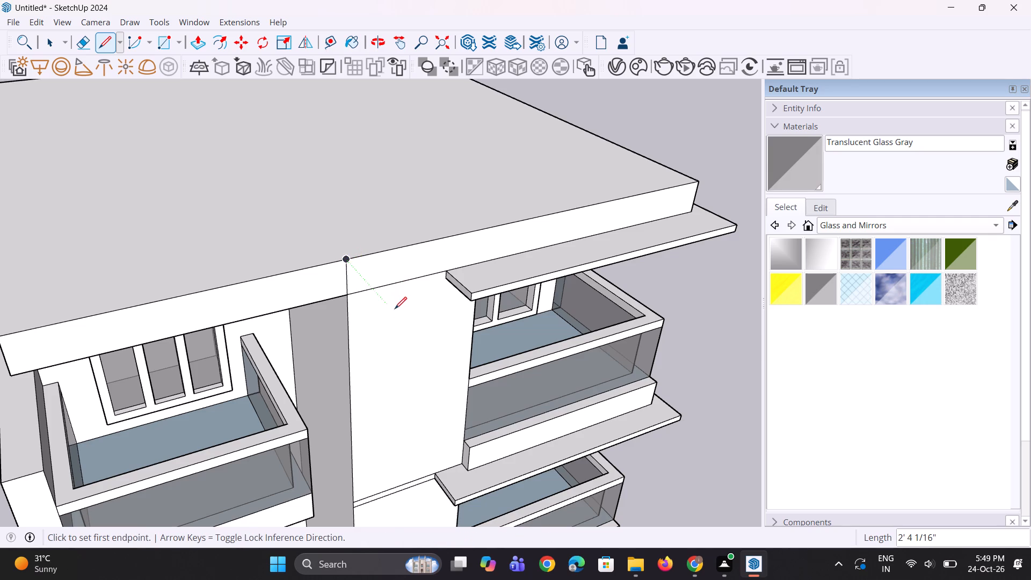
Draw a second vertical line across the roof slab's front face, in line with the balcony-side edge of the middle wall panel.
scroll(388, 320, down, 3)
middle_drag(384, 320, 401, 414)
scroll(425, 339, up, 2)
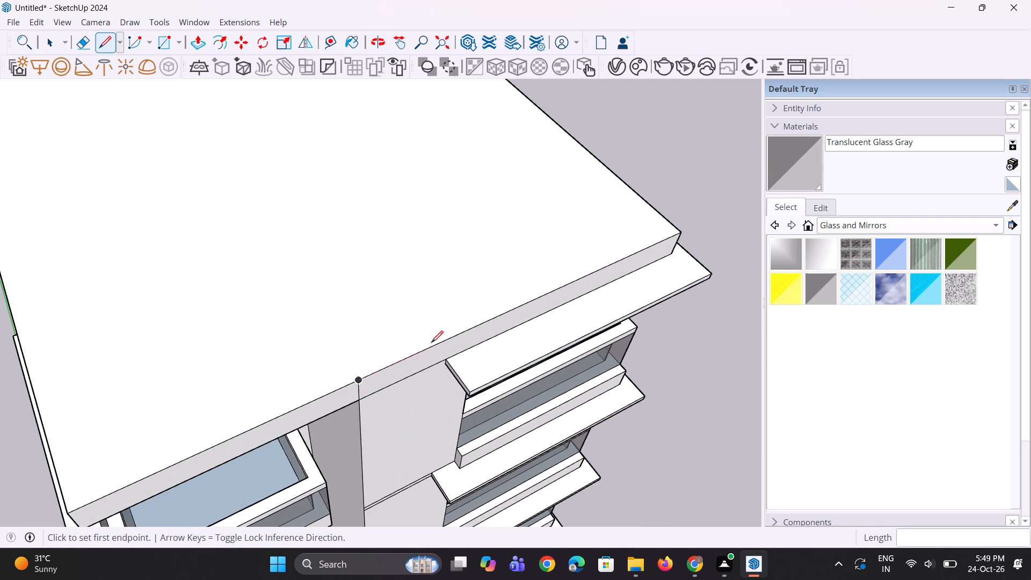
scroll(431, 343, up, 2)
middle_drag(441, 361, 447, 356)
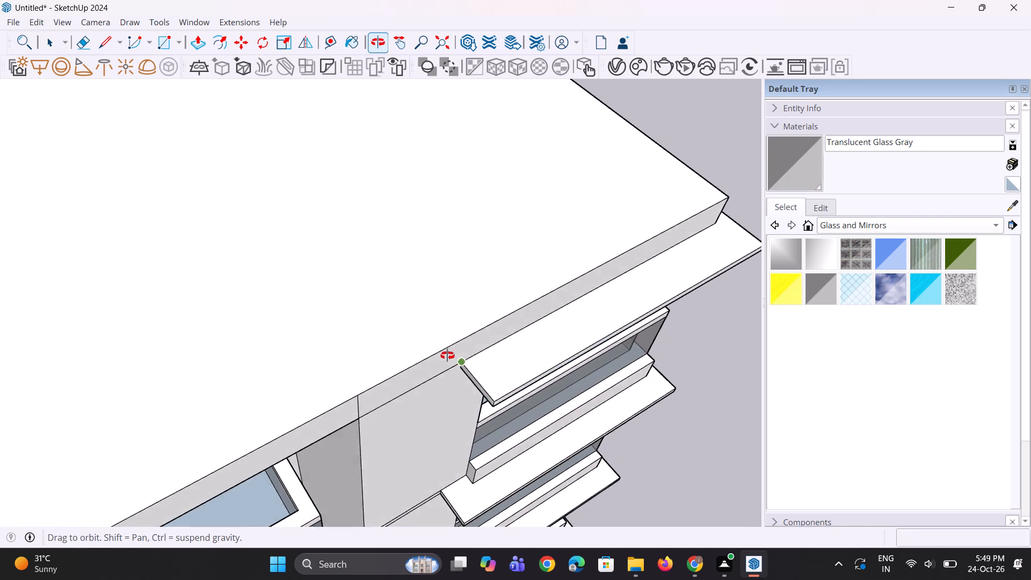
middle_drag(447, 356, 425, 258)
scroll(454, 287, up, 2)
middle_drag(454, 287, 384, 302)
click(405, 247)
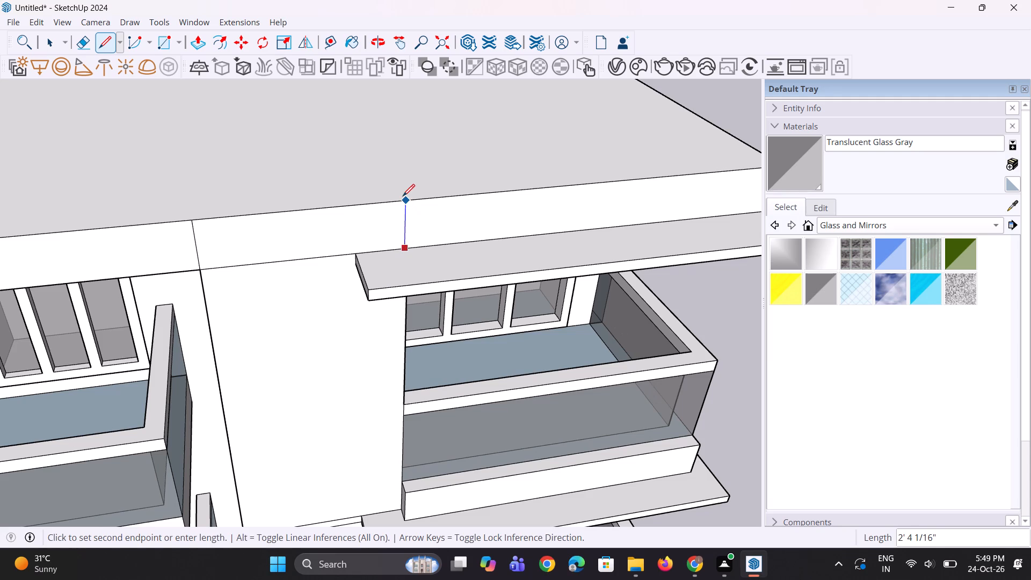
click(403, 196)
middle_drag(392, 264, 404, 336)
key(space)
key(space)
Copy the roof's front top edge segment above the canopied balconies inward across the roof by about 2' 7".
scroll(306, 299, down, 5)
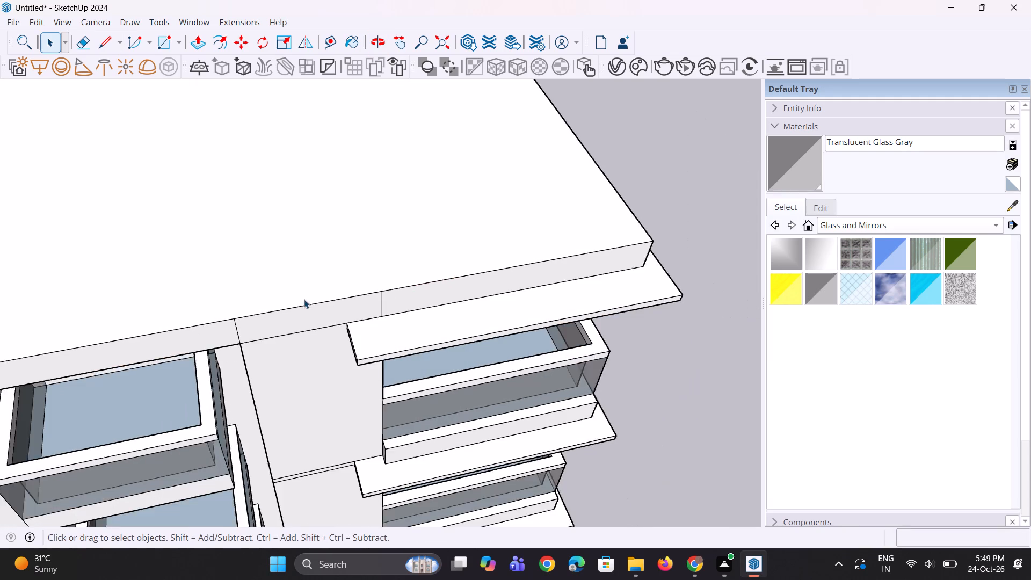
middle_drag(416, 259, 243, 405)
scroll(249, 402, up, 2)
click(257, 417)
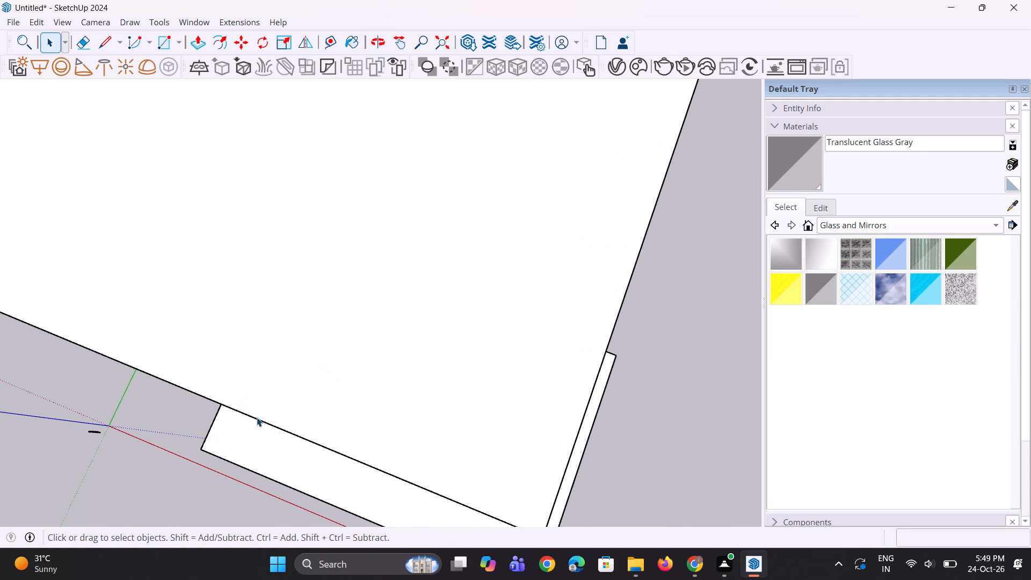
scroll(300, 400, down, 4)
key(m)
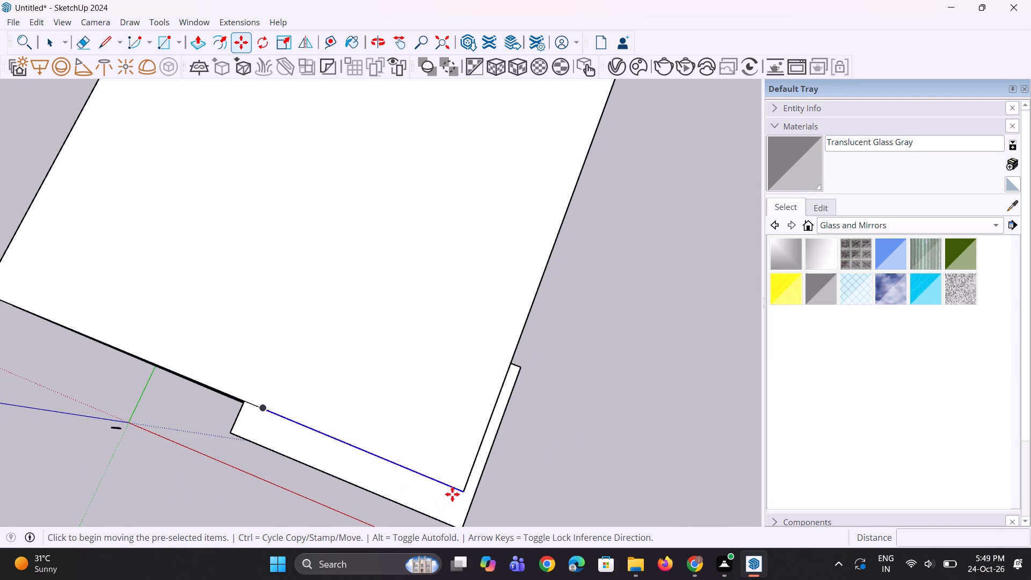
click(460, 490)
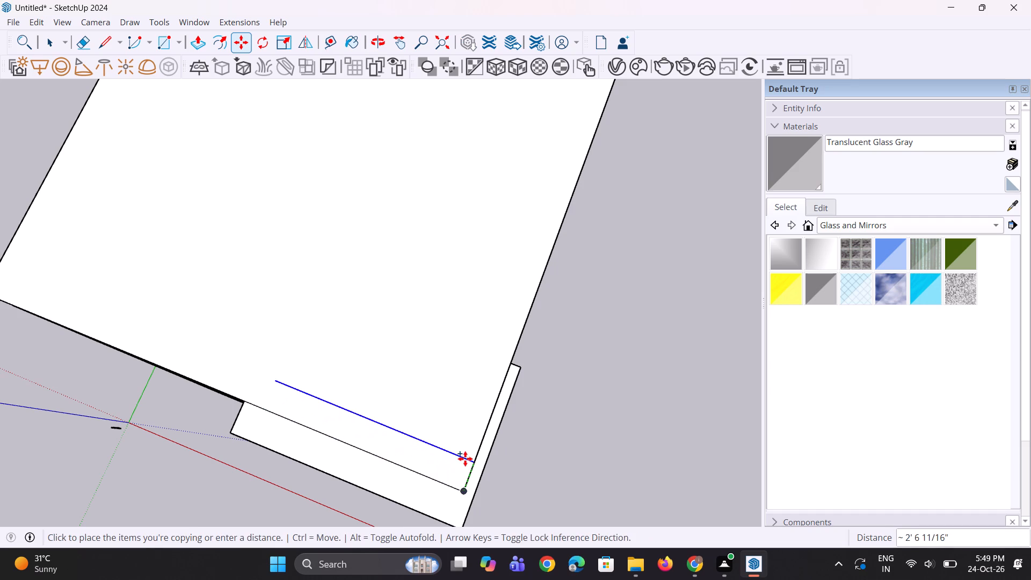
click(467, 456)
middle_drag(370, 446, 418, 393)
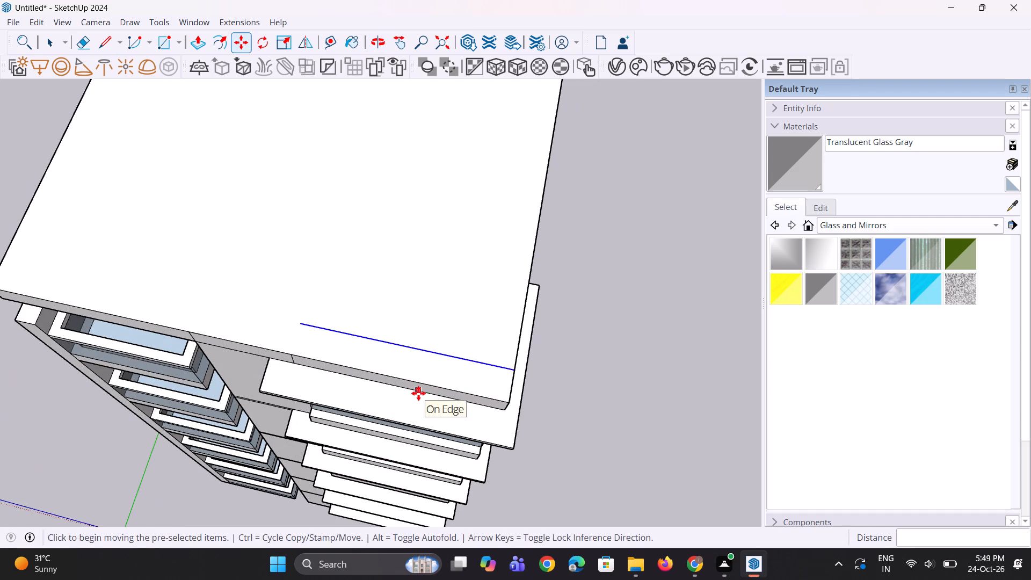
key(space)
key(space)
Close the open end of the roof strip above the canopied balconies with a line and erase the overshooting piece.
scroll(400, 399, down, 3)
scroll(400, 399, up, 3)
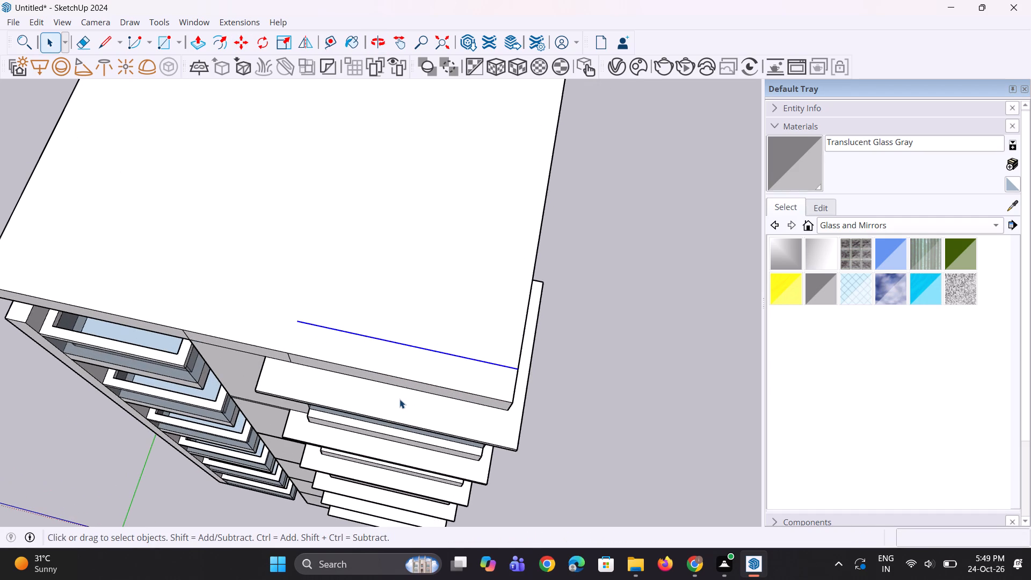
scroll(400, 399, up, 3)
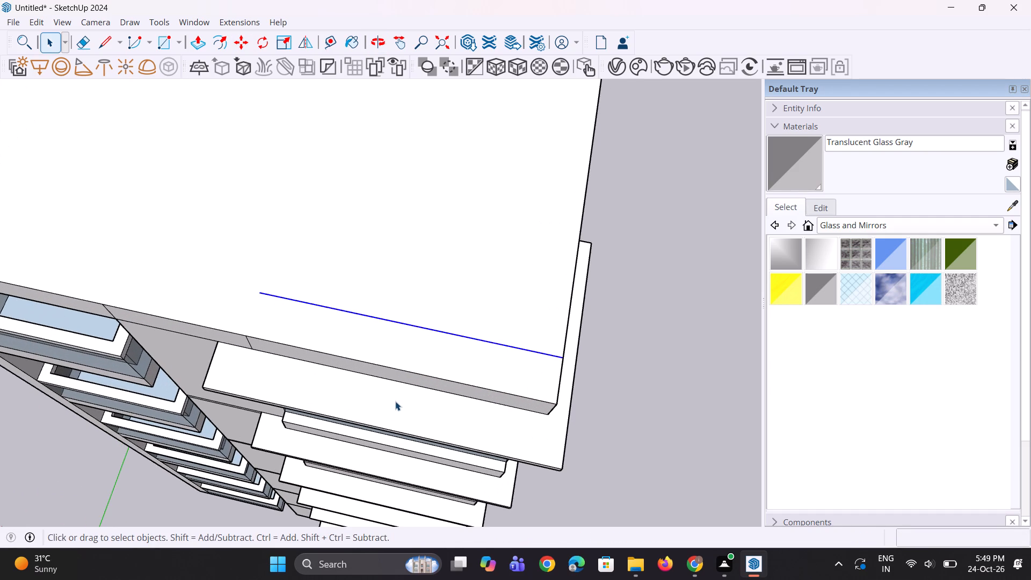
key(l)
scroll(332, 361, up, 2)
scroll(242, 321, up, 1)
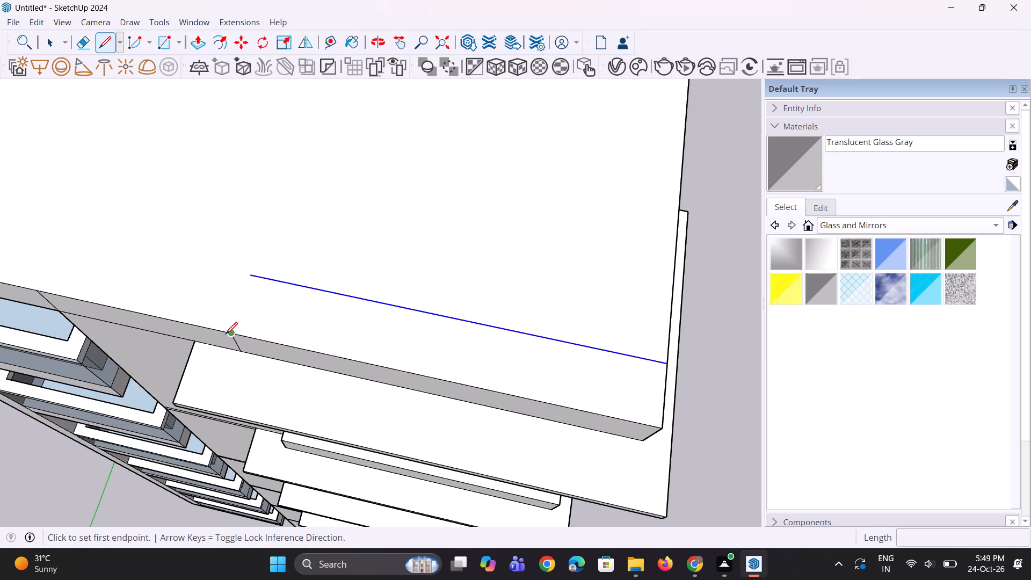
click(233, 331)
click(251, 271)
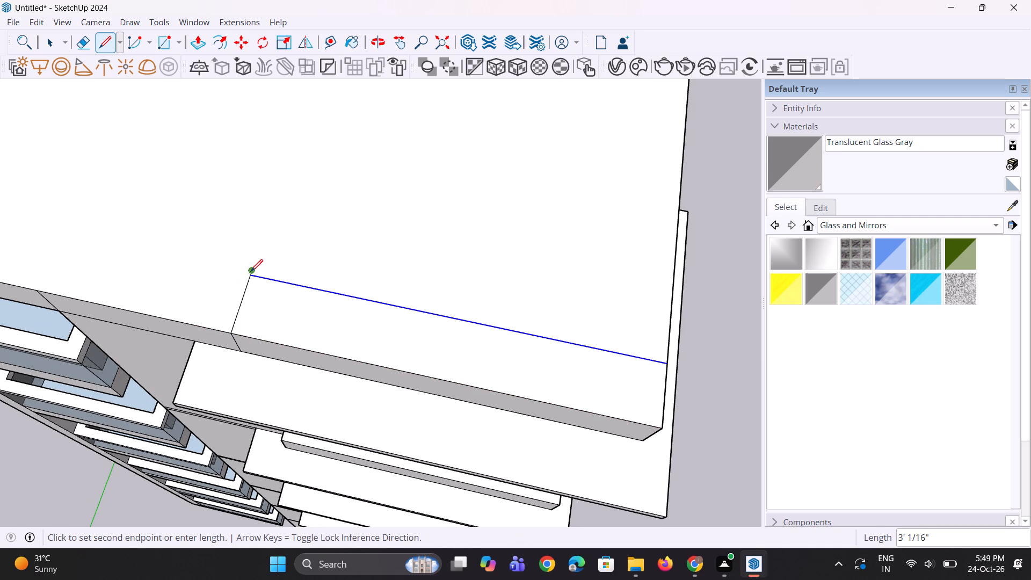
key(space)
key(space)
scroll(248, 277, up, 7)
key(e)
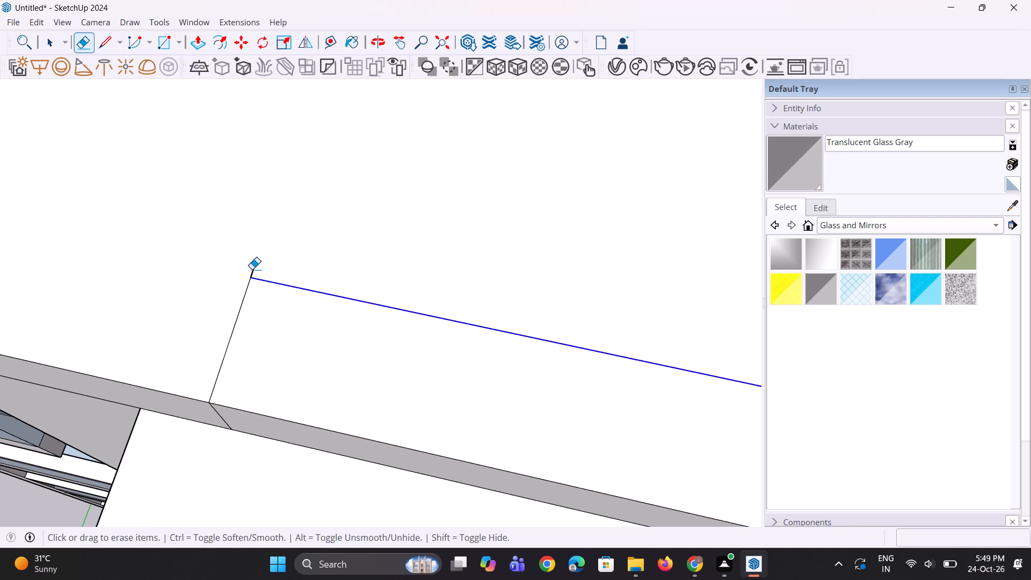
click(251, 272)
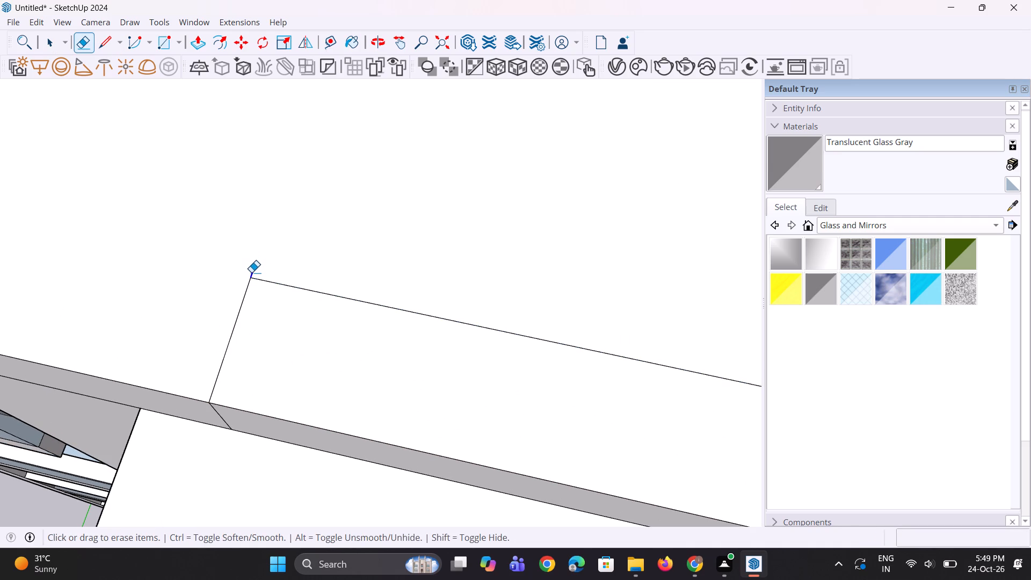
Push/Pull the roof strip above the canopied balconies up 6' 4 15/16" to form a parapet block.
scroll(257, 271, down, 11)
middle_drag(348, 368, 230, 308)
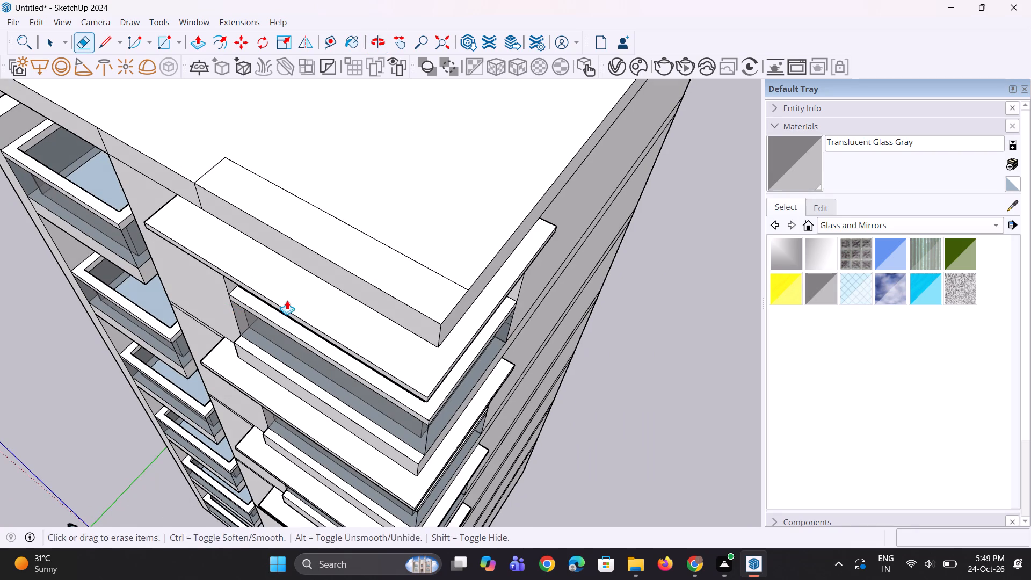
key(p)
click(361, 269)
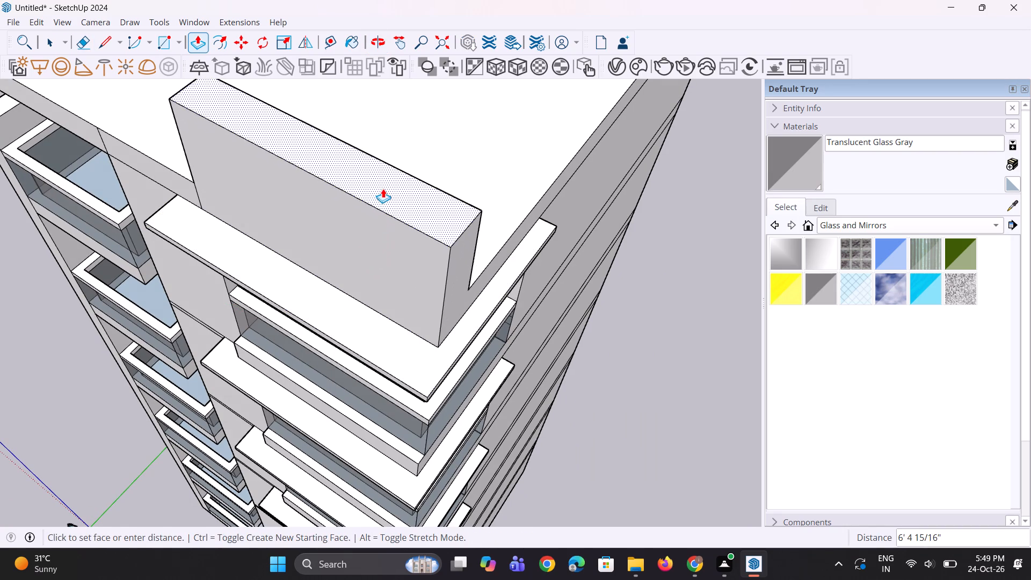
click(383, 189)
scroll(417, 339, down, 11)
middle_drag(273, 328, 525, 300)
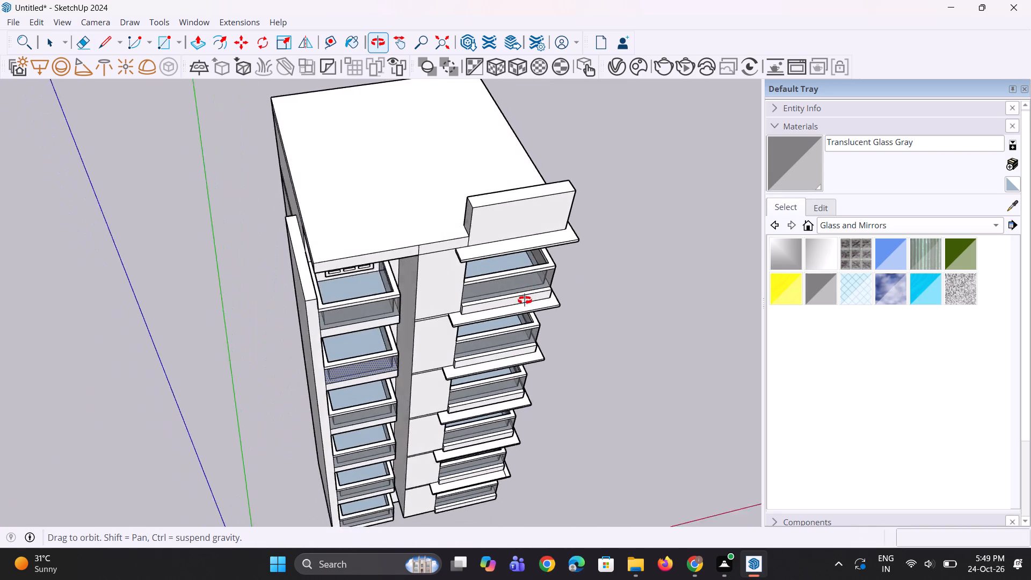
middle_drag(525, 300, 554, 330)
key(space)
Outline a roof strip above the canopy-free balconies by copying the front edge inward about 2' and closing its end with a line.
scroll(410, 277, up, 5)
key(space)
key(space)
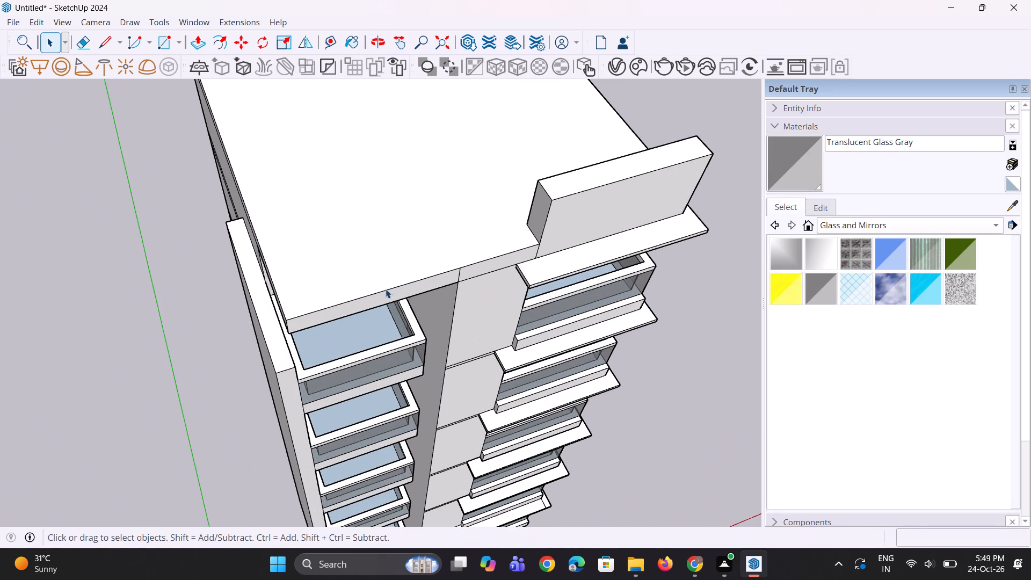
click(386, 289)
scroll(416, 274, up, 2)
key(m)
ctrl+scroll(437, 273, up, 1)
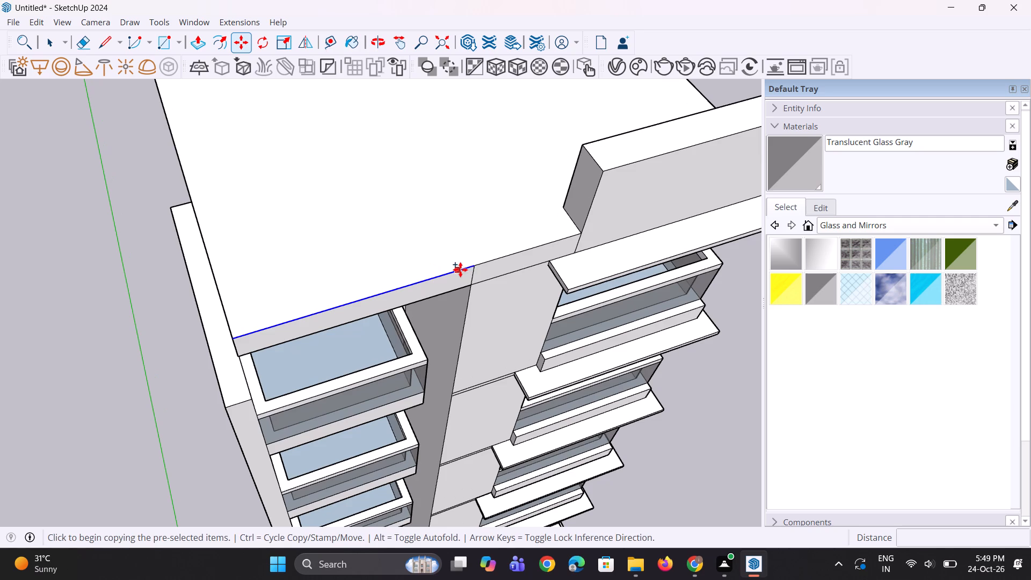
click(473, 266)
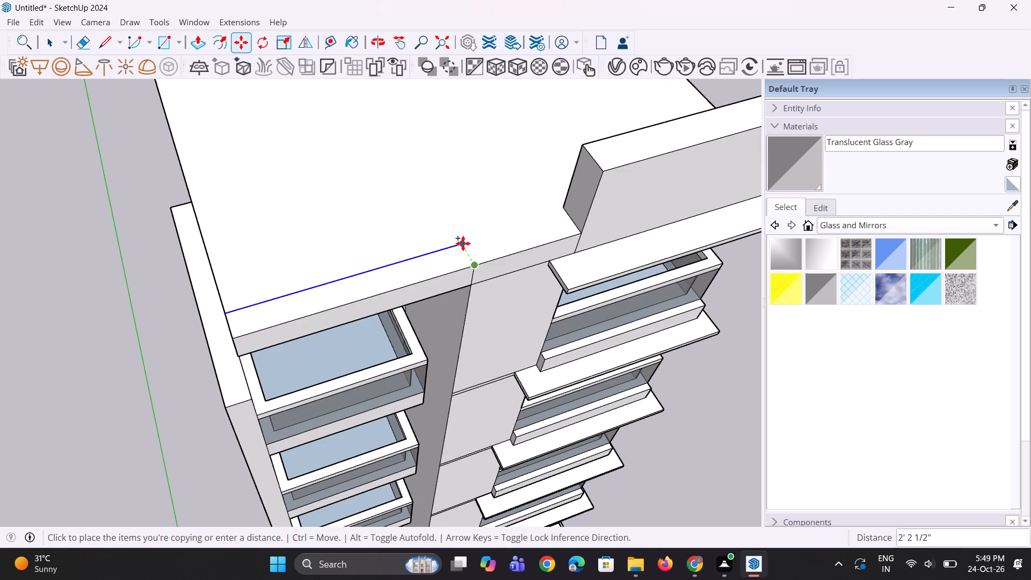
click(462, 240)
key(l)
click(462, 240)
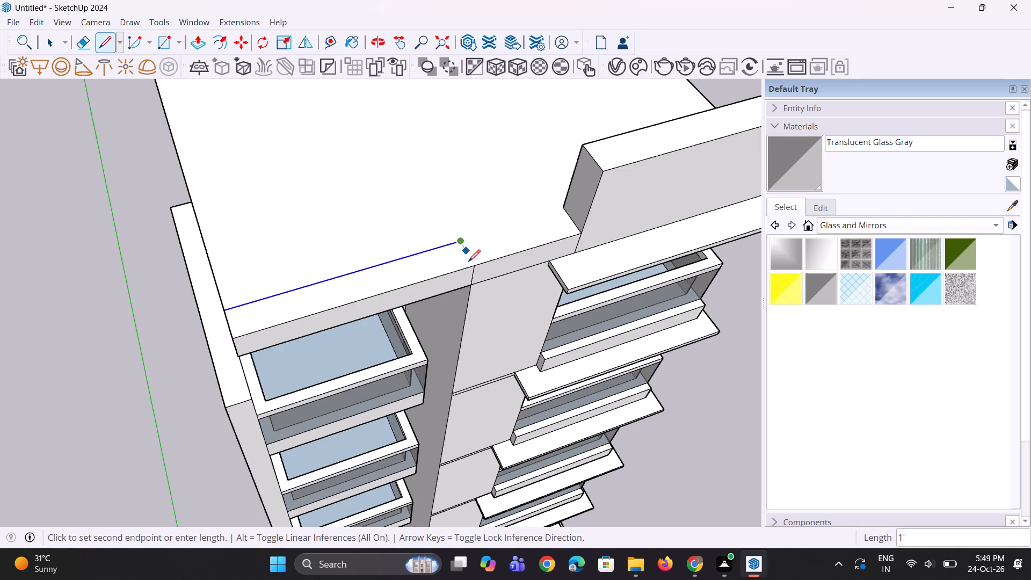
click(469, 263)
Push/Pull the strip above the canopy-free balconies up 6' 4 15/16", level with the other parapet block.
key(p)
click(437, 267)
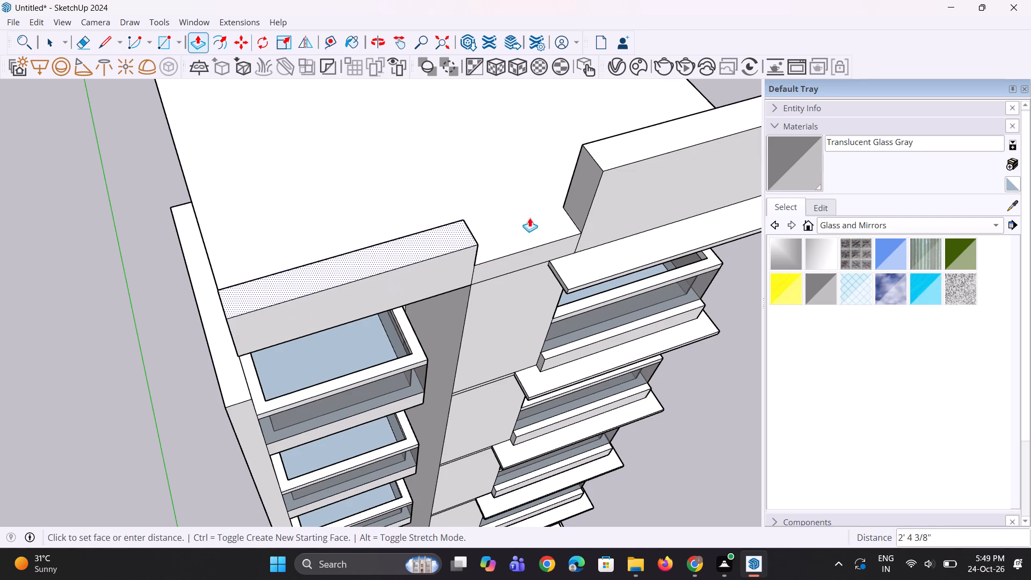
click(604, 164)
Draw a line across the roof between the two parapet blocks, enclosing the middle strip along the front edge.
middle_drag(572, 229, 487, 251)
scroll(422, 290, up, 2)
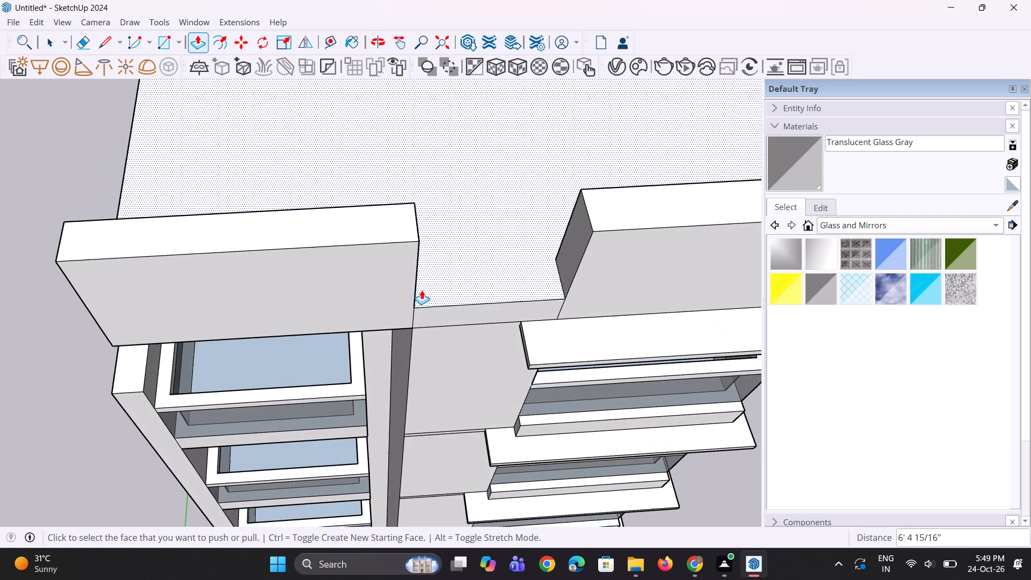
middle_drag(426, 291, 430, 355)
key(l)
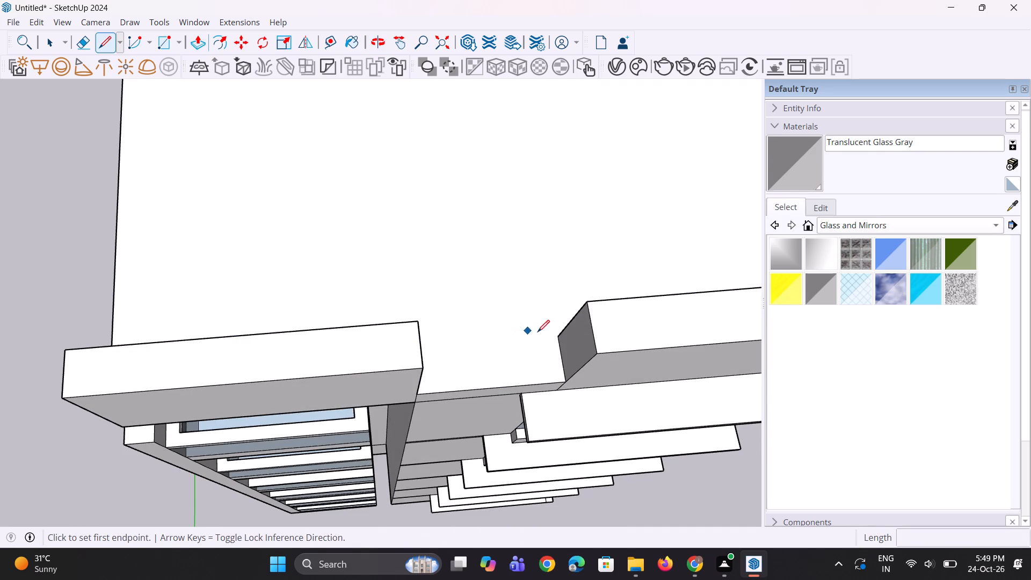
click(557, 336)
middle_drag(439, 347, 318, 357)
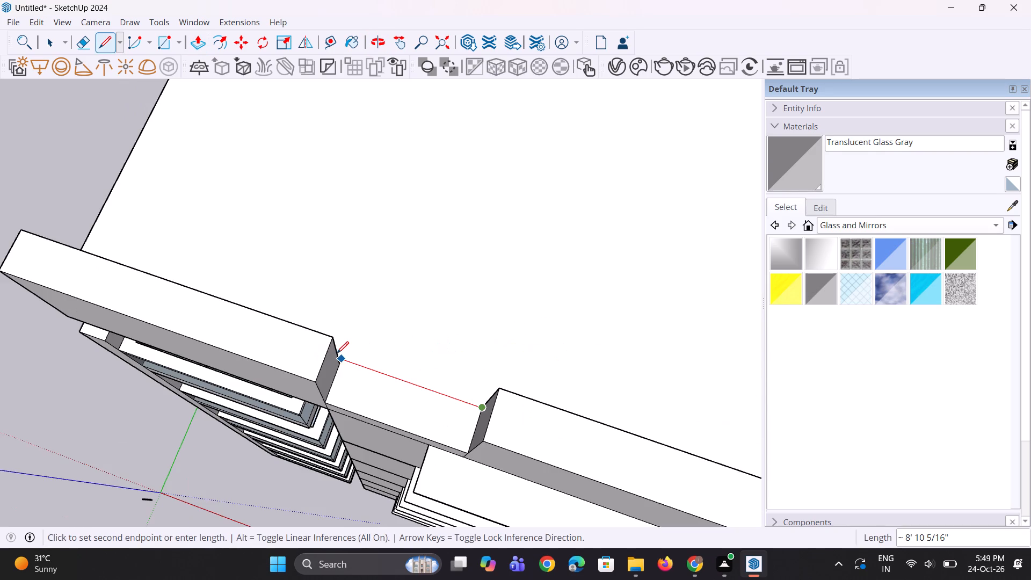
click(342, 363)
Push/Pull the middle roof strip up 6' 4 15/16" to meet the parapet blocks, plus another 3' 10 11/16" above them.
middle_drag(377, 407, 393, 350)
scroll(410, 334, up, 1)
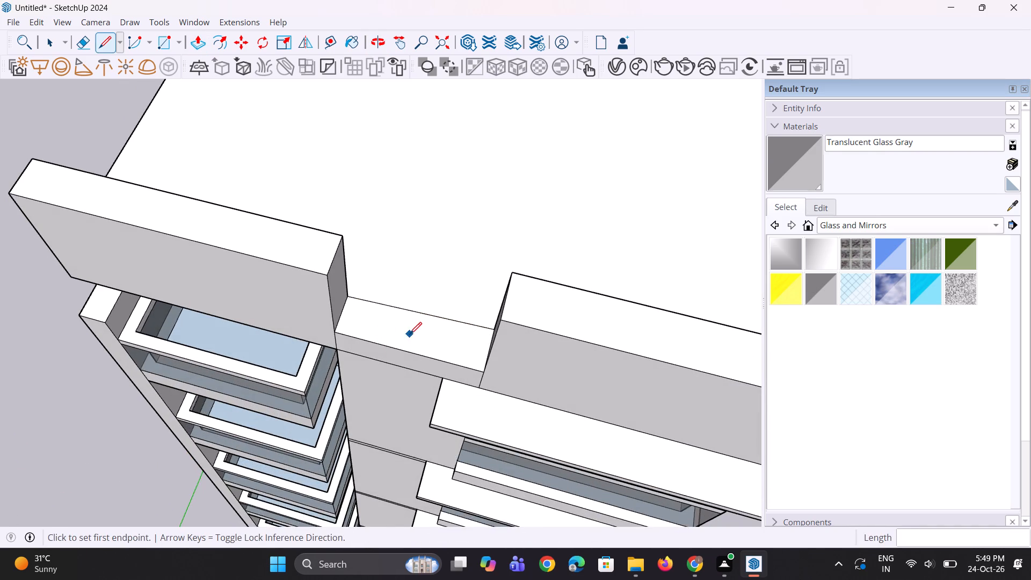
scroll(410, 334, up, 1)
key(p)
click(409, 337)
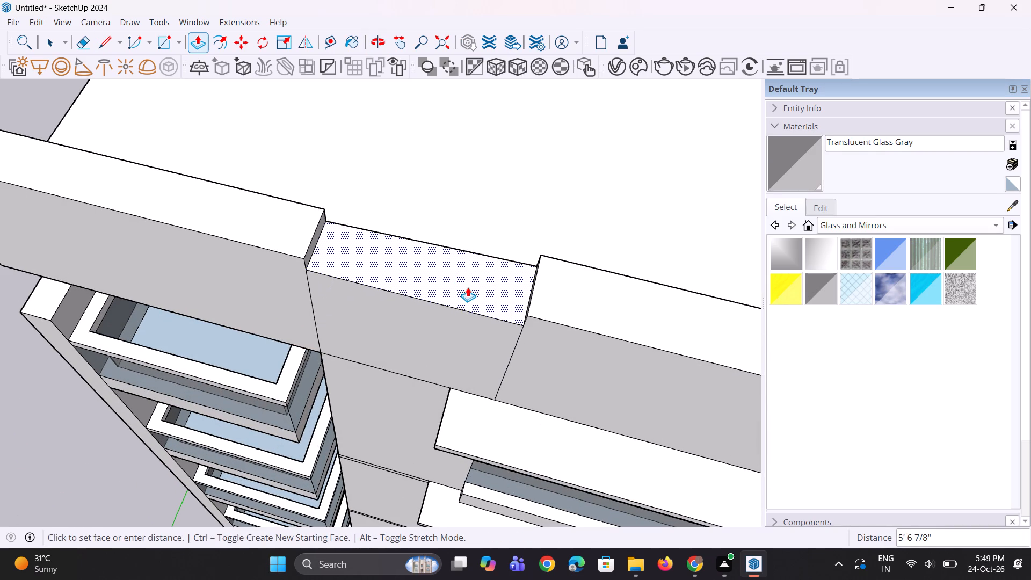
click(437, 214)
click(418, 257)
click(417, 195)
Copy the middle block's bottom front edge up 6 13/16" and extend it with a line to the block's far side.
middle_drag(423, 301, 456, 181)
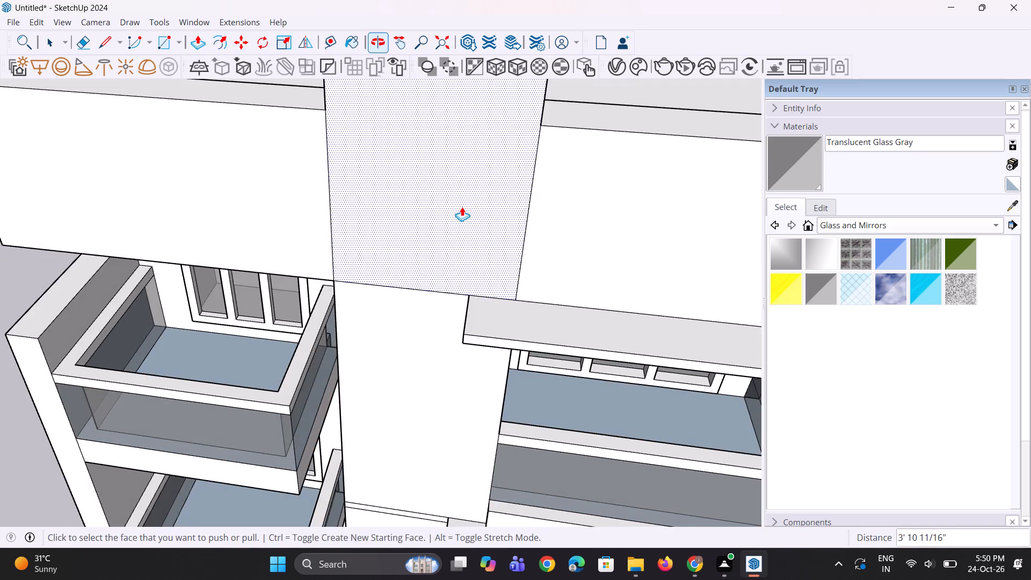
scroll(462, 207, down, 6)
middle_drag(466, 282, 473, 226)
scroll(430, 269, up, 2)
key(e)
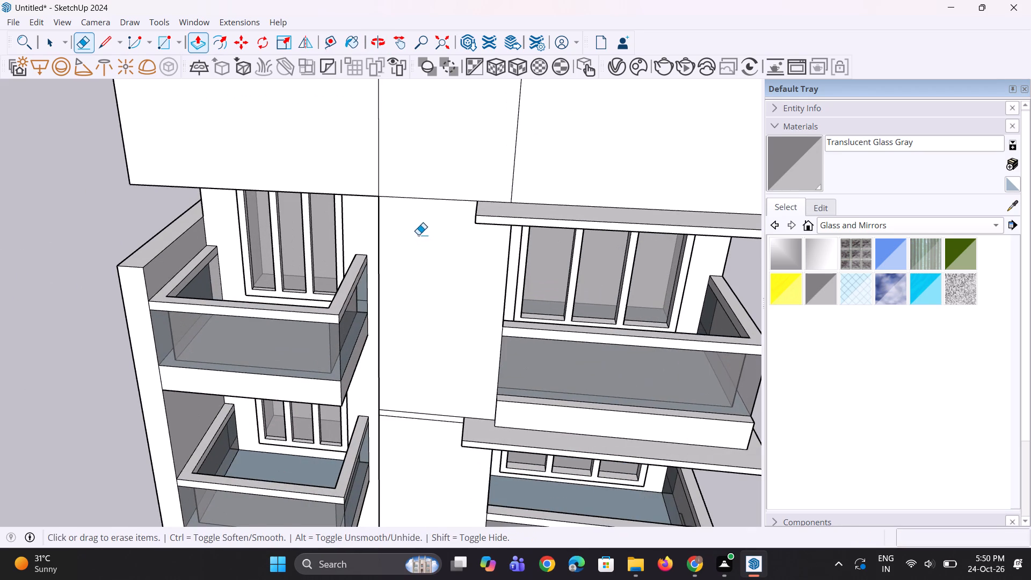
middle_drag(422, 237, 433, 214)
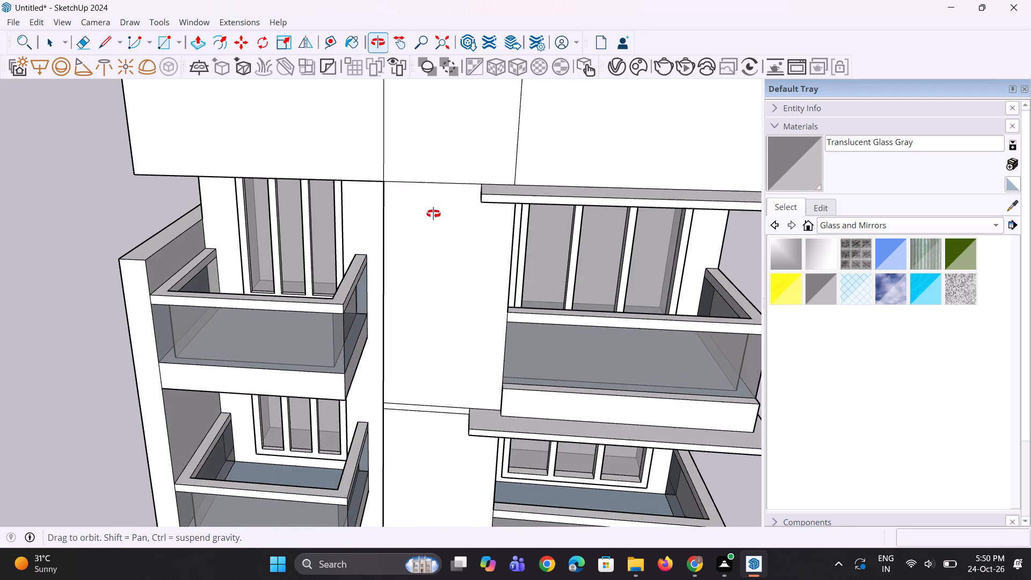
middle_drag(433, 214, 453, 199)
key(space)
key(space)
click(434, 168)
scroll(411, 170, up, 1)
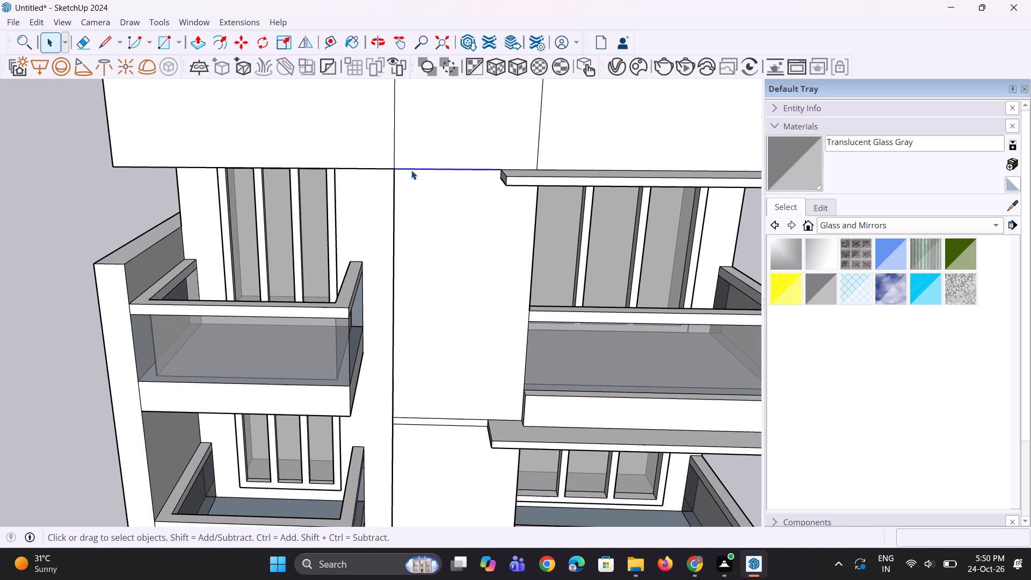
key(m)
scroll(411, 170, up, 2)
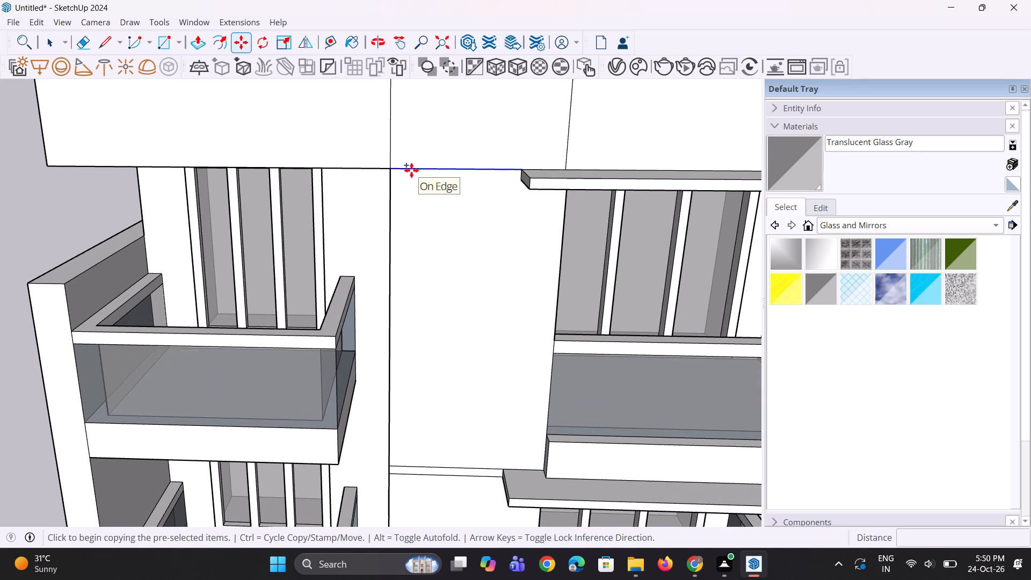
scroll(410, 187, down, 2)
scroll(410, 187, up, 2)
click(391, 170)
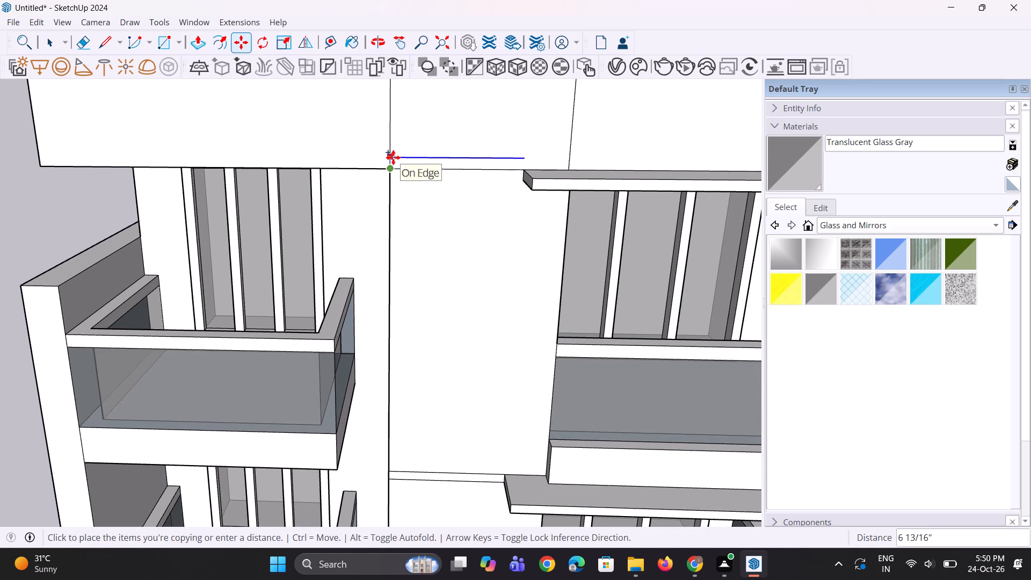
click(393, 157)
scroll(439, 174, up, 1)
key(l)
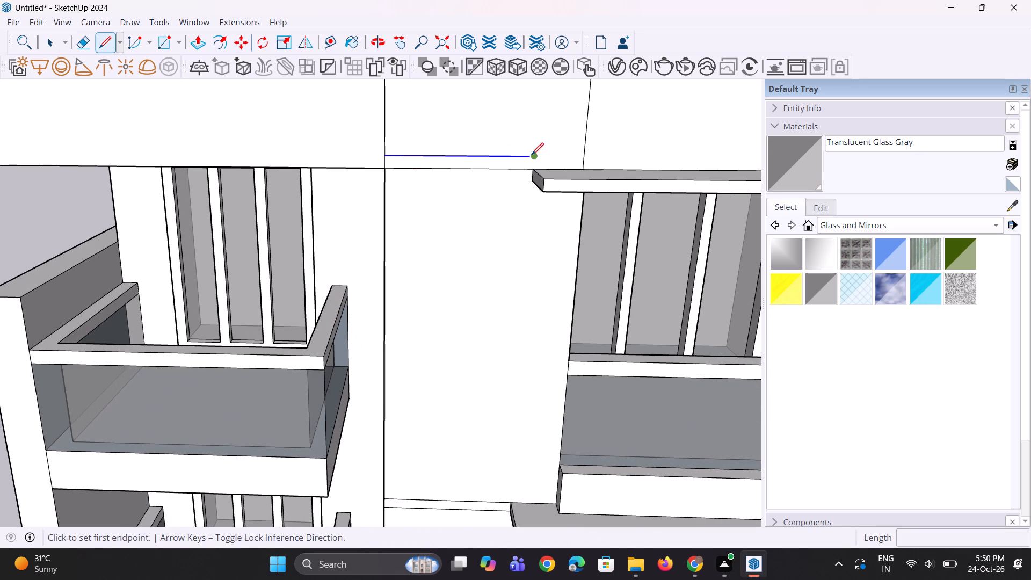
click(532, 155)
click(581, 159)
scroll(452, 190, down, 4)
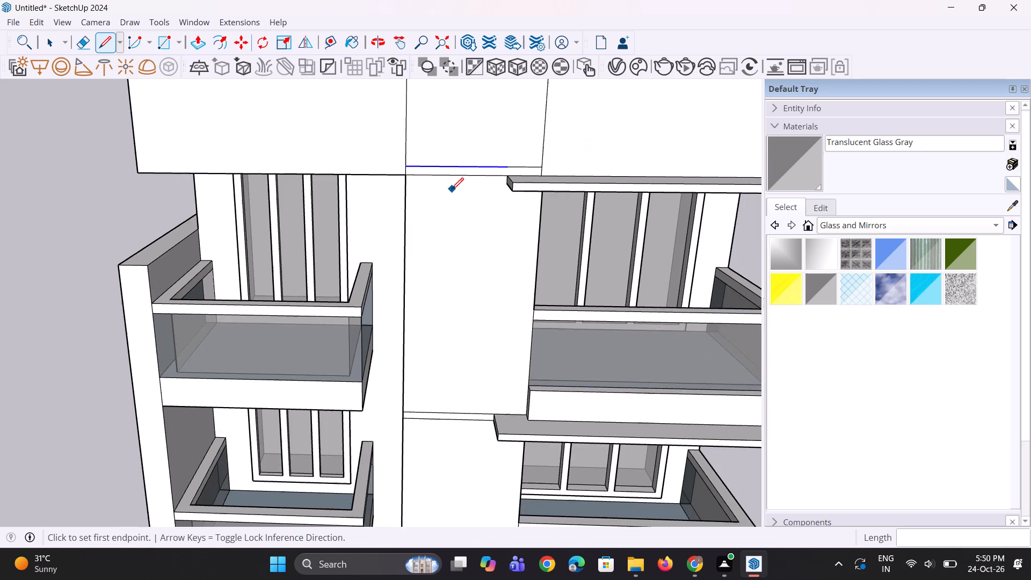
middle_drag(445, 185, 444, 175)
key(space)
key(space)
click(102, 187)
Push/Pull the tops of both side parapet blocks down 1' 8 5/8", leaving the middle block taller.
scroll(210, 234, down, 5)
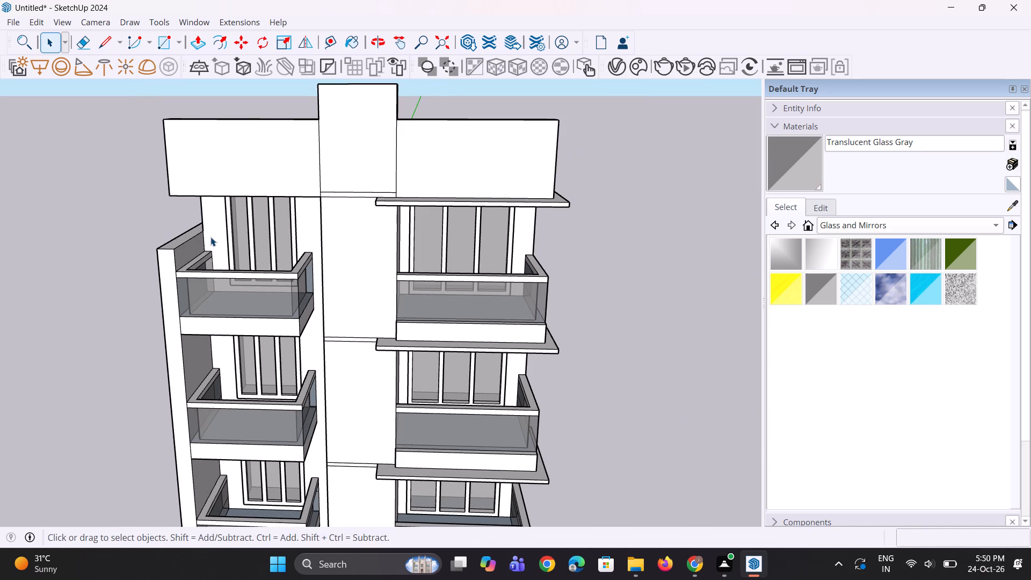
scroll(210, 237, down, 4)
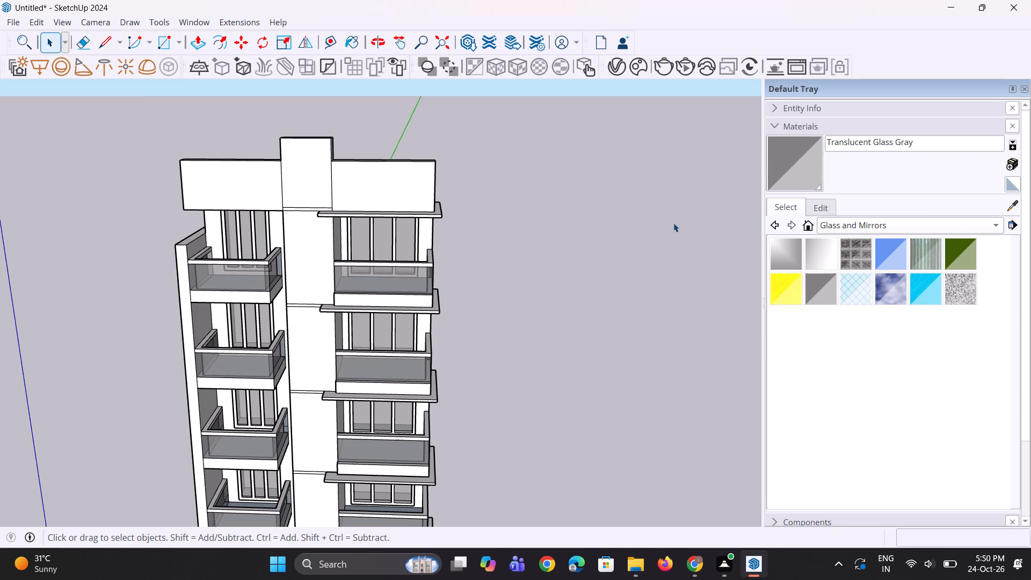
middle_drag(614, 237, 628, 270)
scroll(492, 189, up, 2)
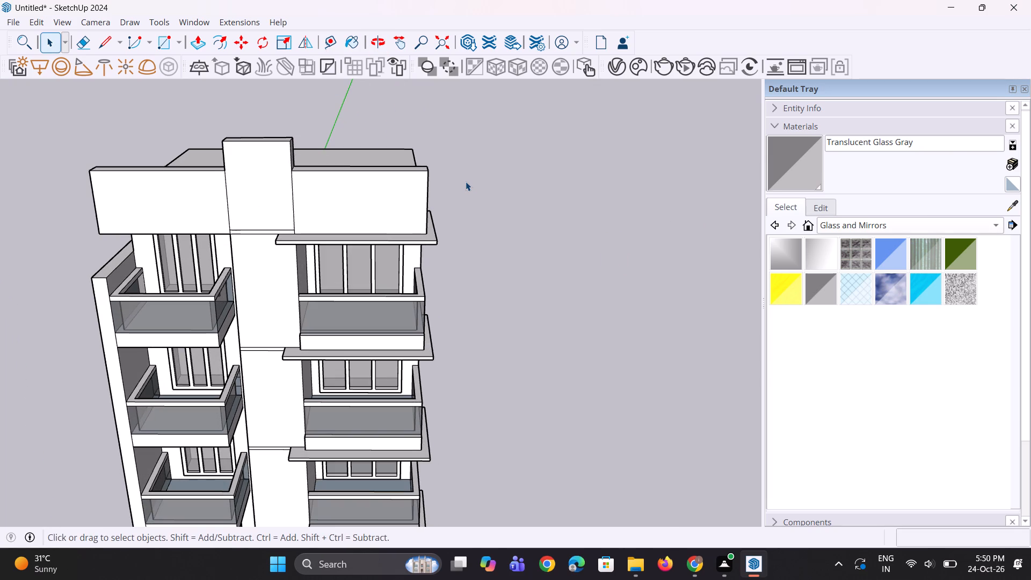
key(p)
scroll(433, 183, up, 3)
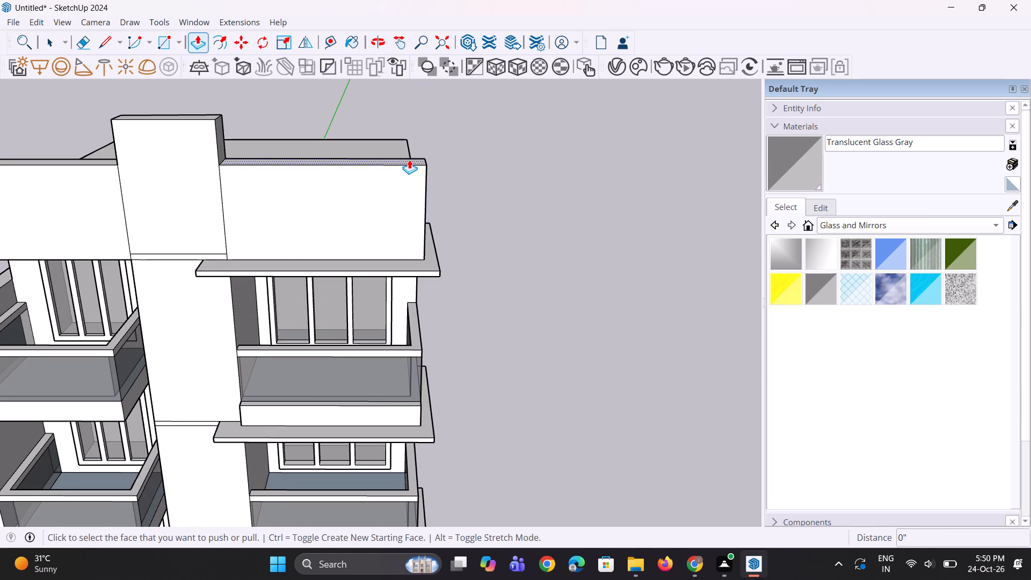
click(409, 160)
click(411, 178)
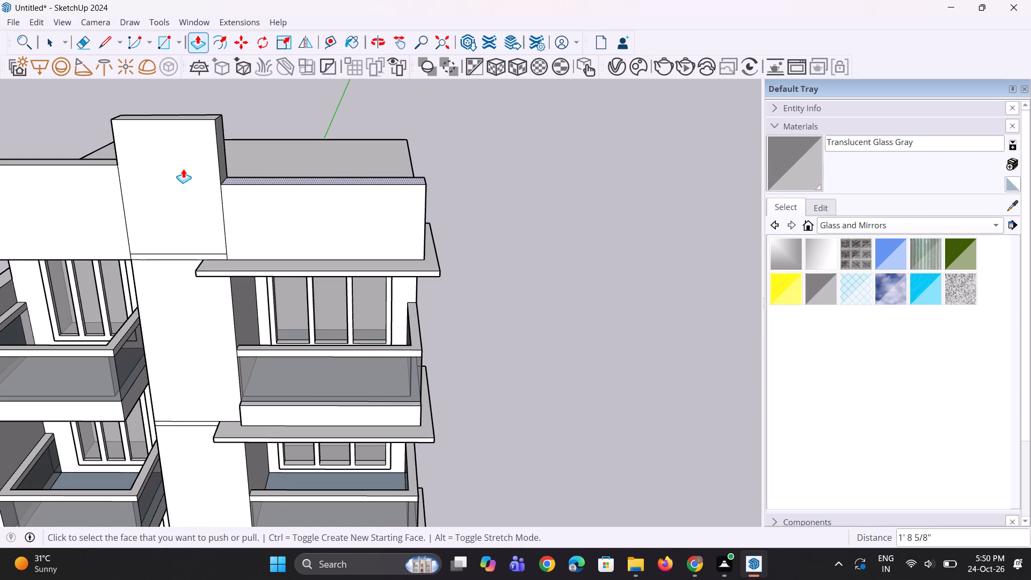
double_click(106, 160)
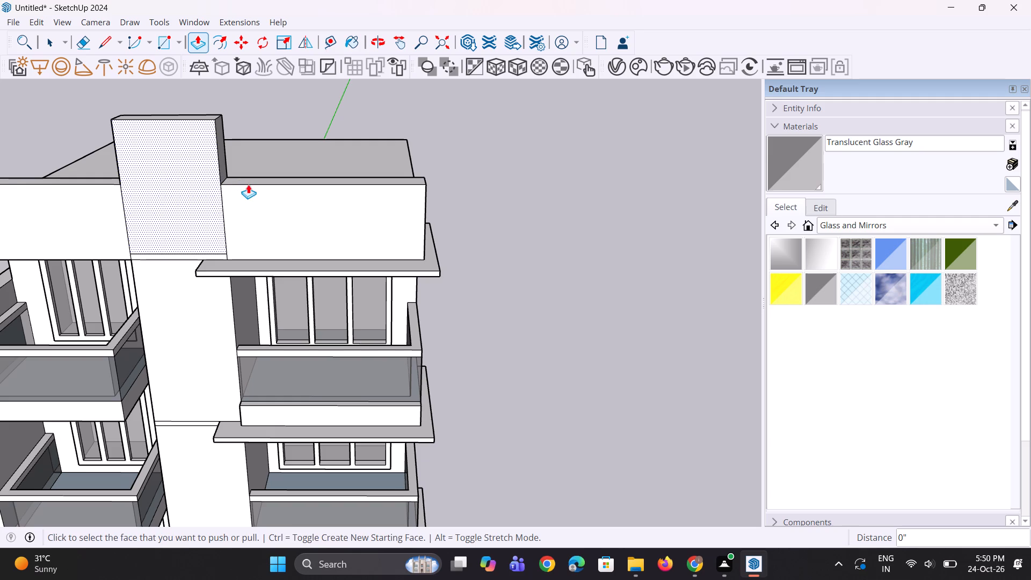
Push/Pull the tops of both side parapets up 6 1/16" as new starting faces, forming separate coping bands.
click(256, 183)
click(264, 176)
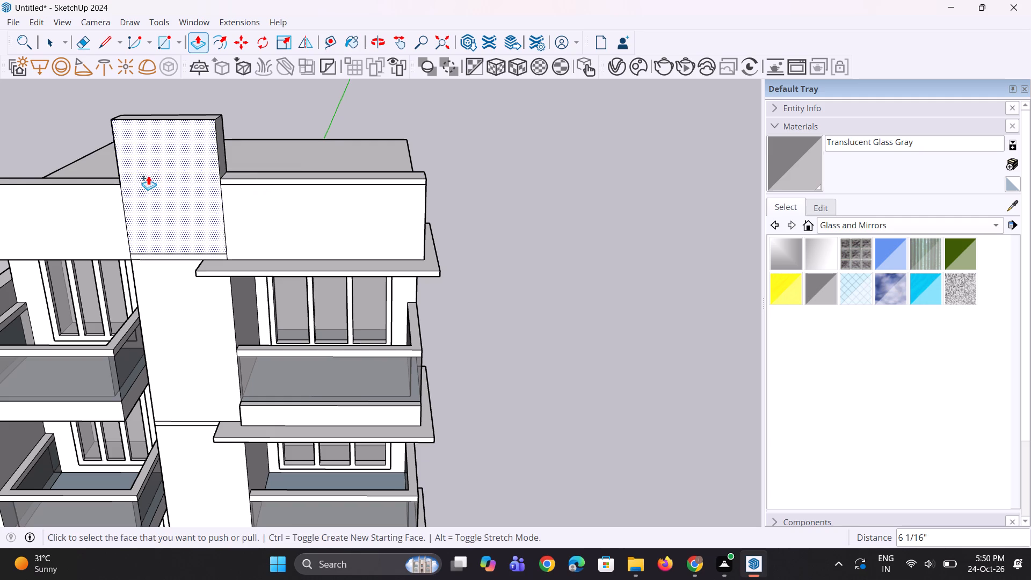
double_click(112, 178)
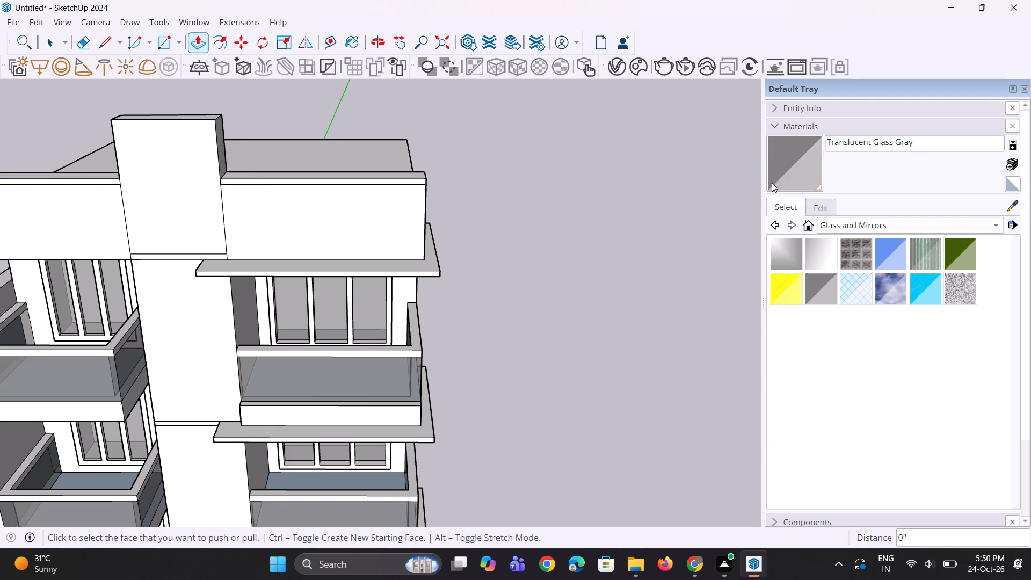
key(space)
Paint the front and roof-side faces of both side parapets below the copings with Translucent Glass Gray.
click(817, 182)
click(398, 222)
click(92, 212)
middle_drag(426, 201, 399, 212)
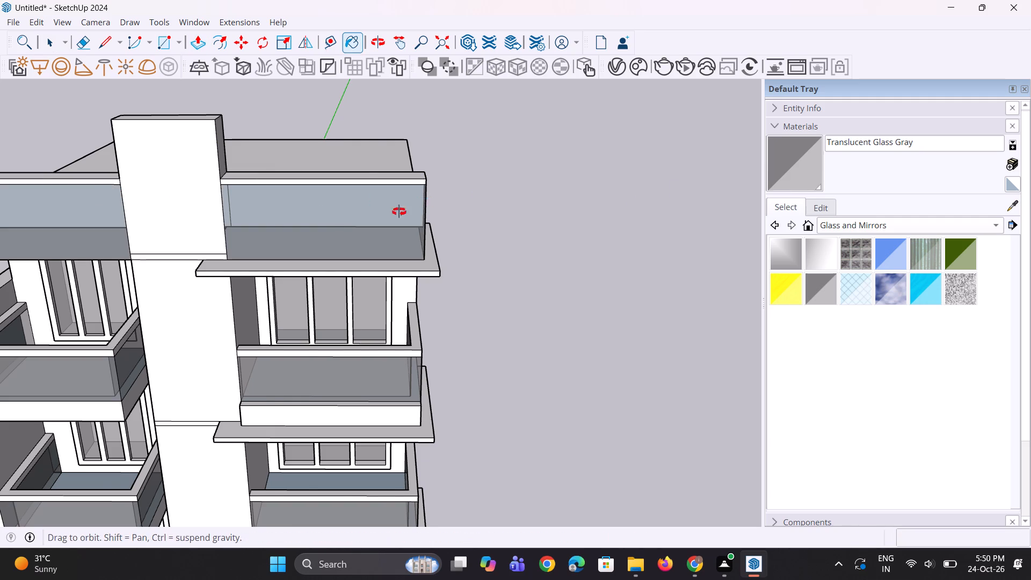
middle_drag(399, 212, 0, 231)
scroll(236, 213, up, 2)
scroll(320, 190, up, 1)
click(295, 176)
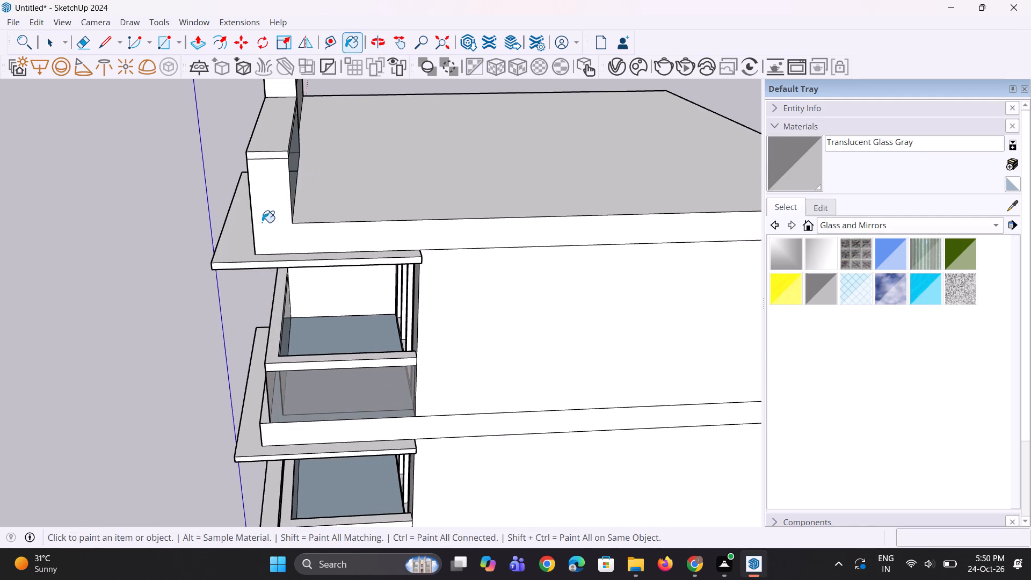
middle_drag(262, 232, 833, 277)
middle_drag(561, 277, 1030, 199)
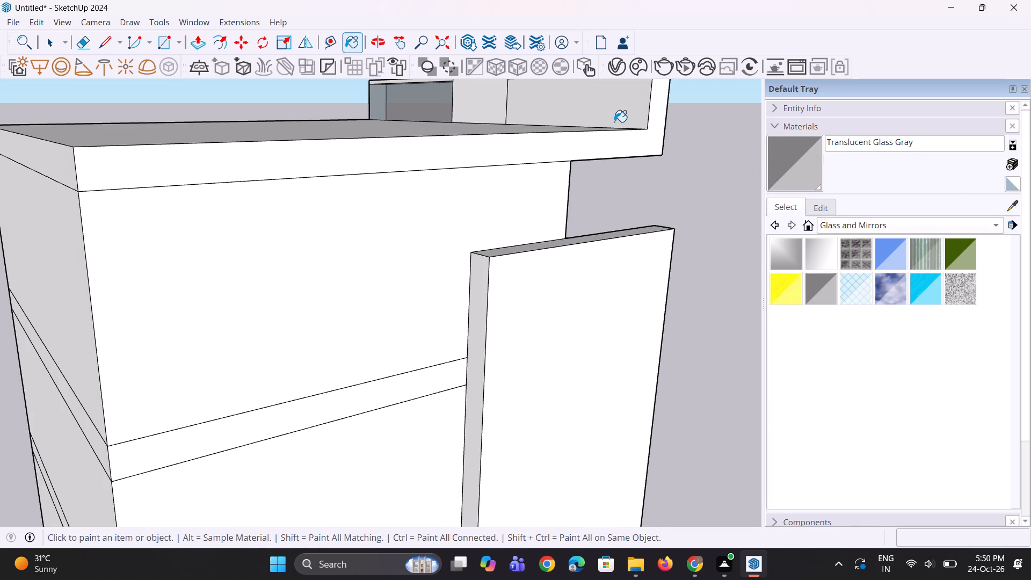
click(614, 122)
Thin the parapet above the canopy-free balconies by pushing its inner glass face and coping edge in 9 7/16".
middle_drag(680, 140, 570, 263)
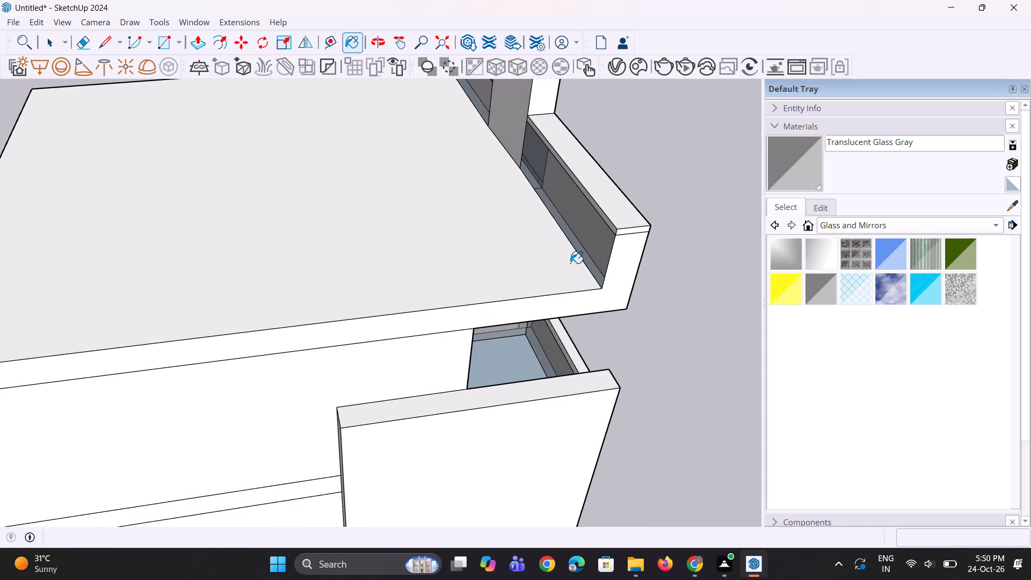
scroll(570, 263, up, 1)
key(p)
click(579, 241)
click(590, 241)
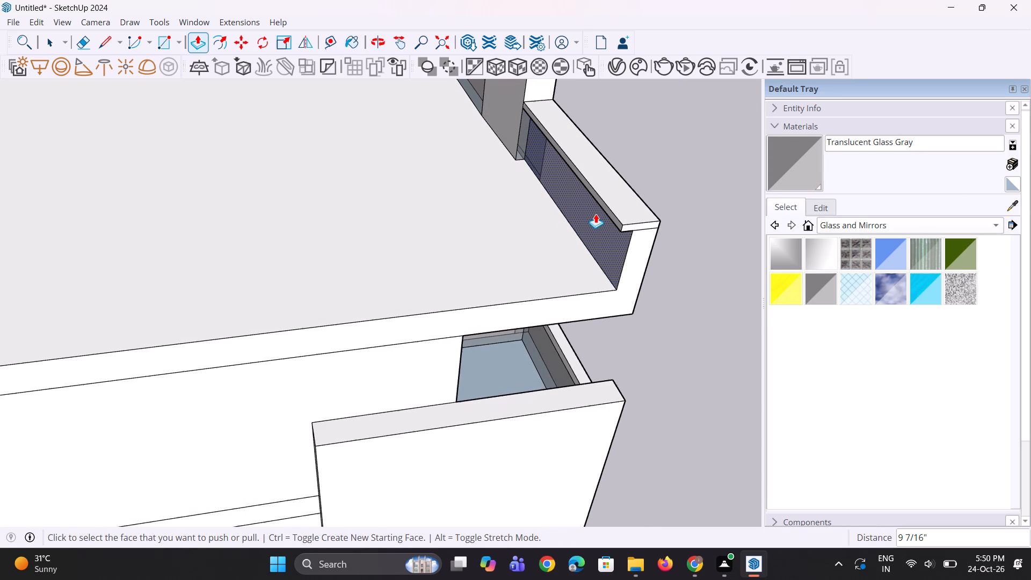
double_click(599, 207)
key(ctrl+z)
ctrl+scroll(600, 206, up, 2)
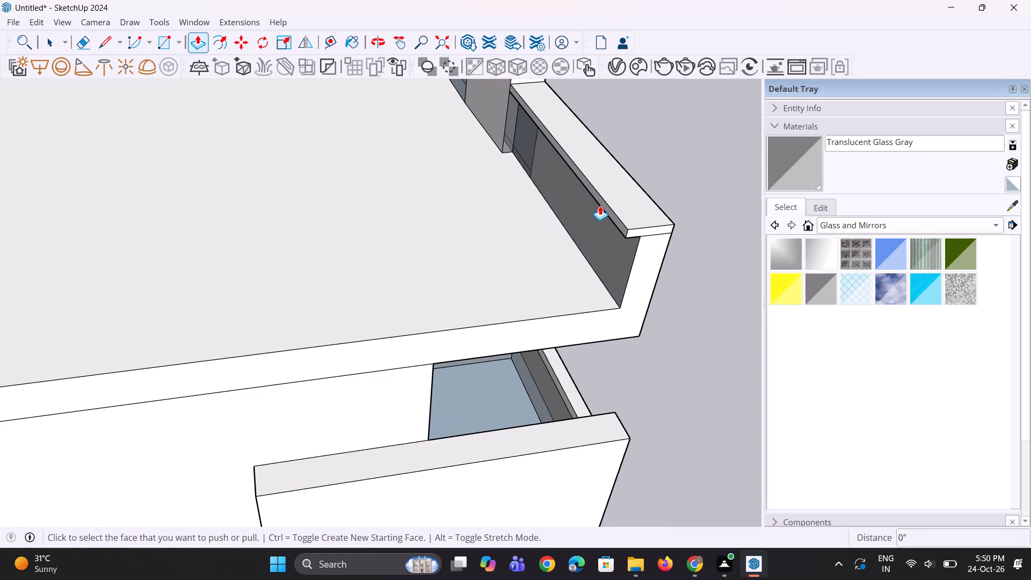
double_click(603, 206)
Thin the parapet above the canopied balconies by pushing its inner glass face and coping edge in the same 9 7/16".
middle_drag(640, 239, 432, 269)
scroll(383, 262, down, 2)
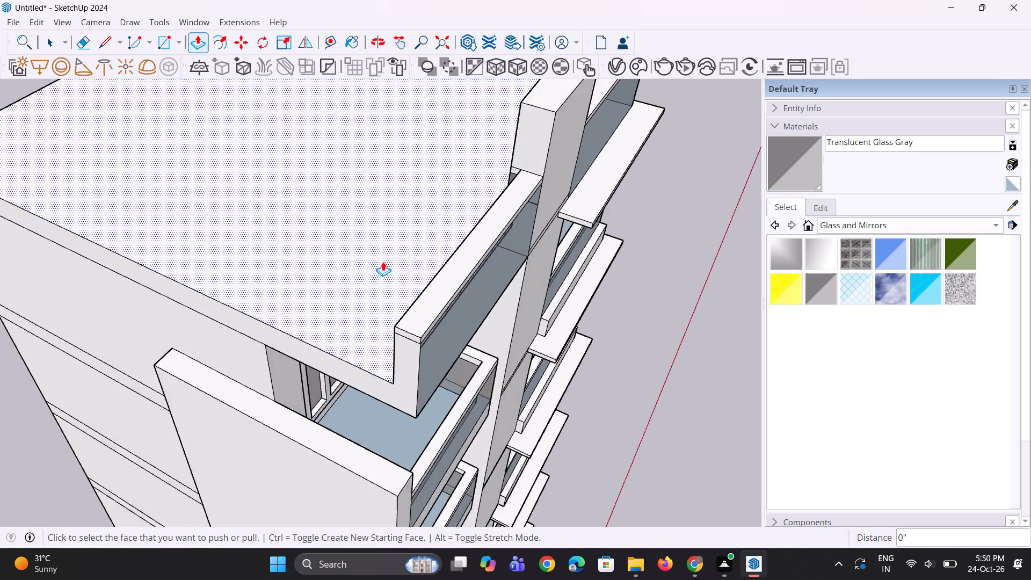
scroll(383, 262, down, 8)
middle_drag(643, 173, 0, 213)
scroll(200, 209, up, 1)
middle_drag(200, 209, 0, 187)
scroll(123, 185, up, 3)
double_click(244, 155)
scroll(244, 141, up, 2)
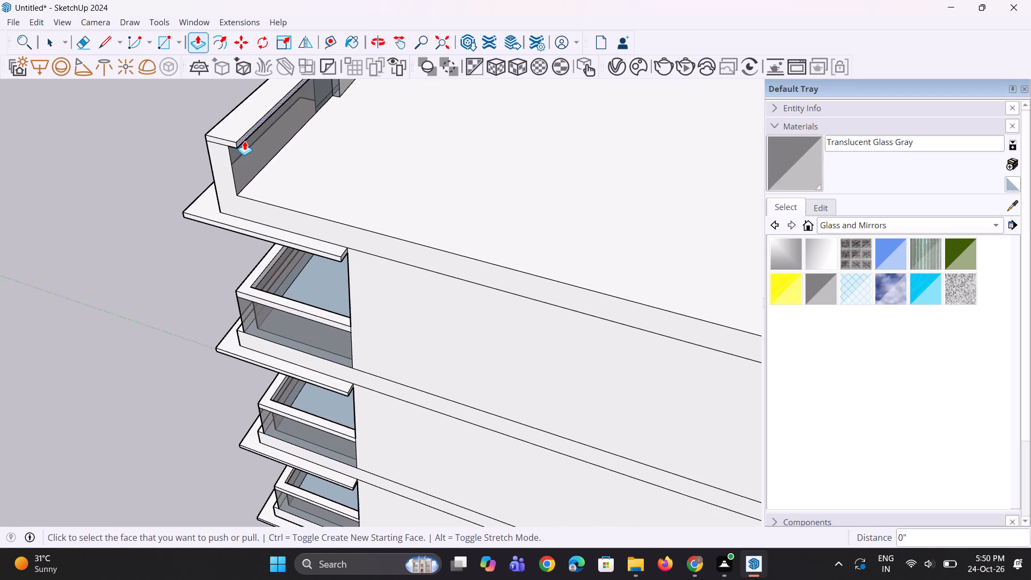
double_click(244, 140)
middle_drag(217, 194, 216, 235)
scroll(217, 235, down, 11)
middle_drag(282, 223, 329, 191)
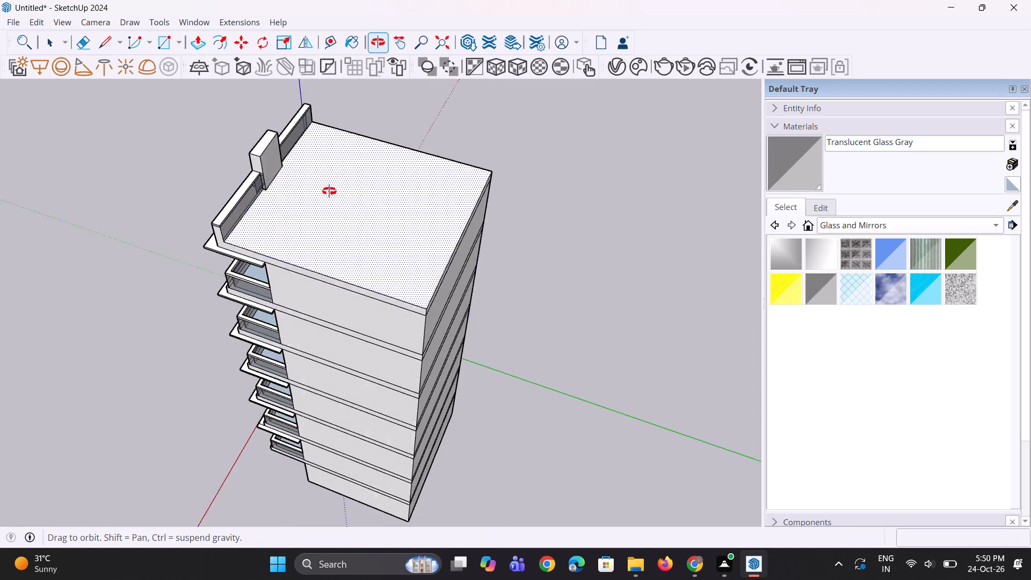
middle_drag(329, 191, 449, 144)
key(space)
key(space)
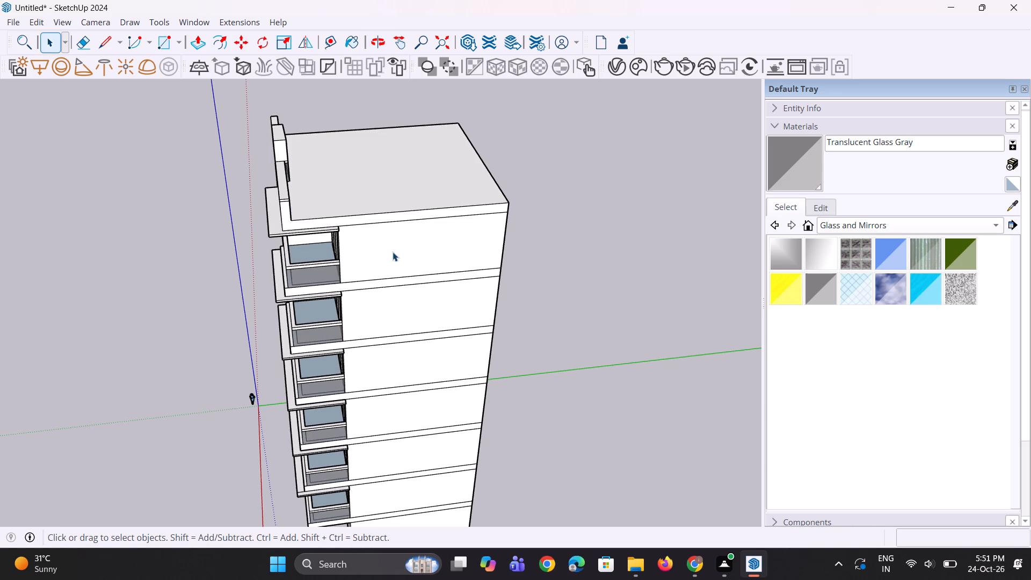
Paint the two lowest panels of the facade's central column with Brick Antique 01 from Brick, Cladding and Siding.
scroll(393, 252, down, 3)
click(895, 230)
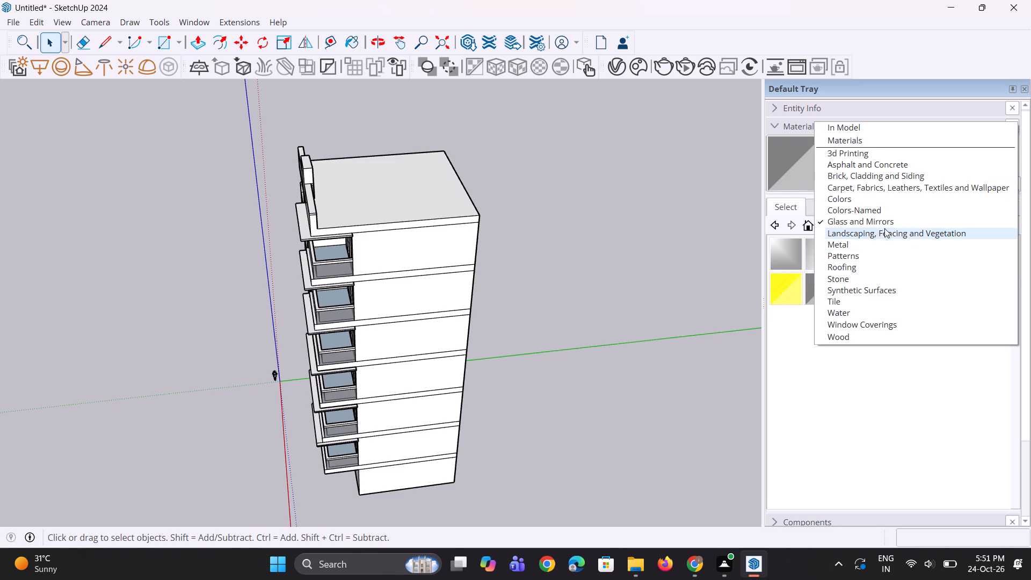
click(867, 177)
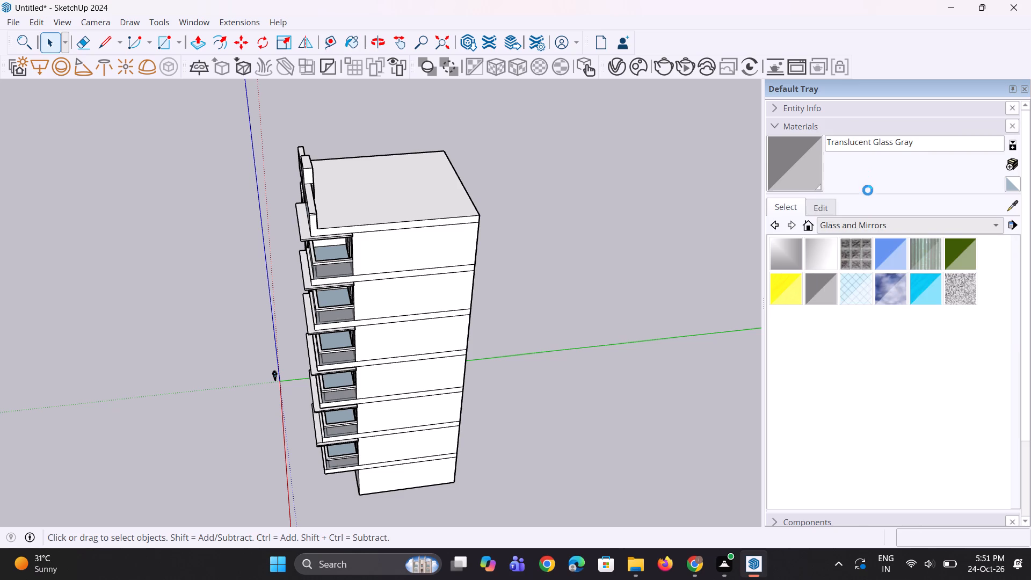
click(825, 240)
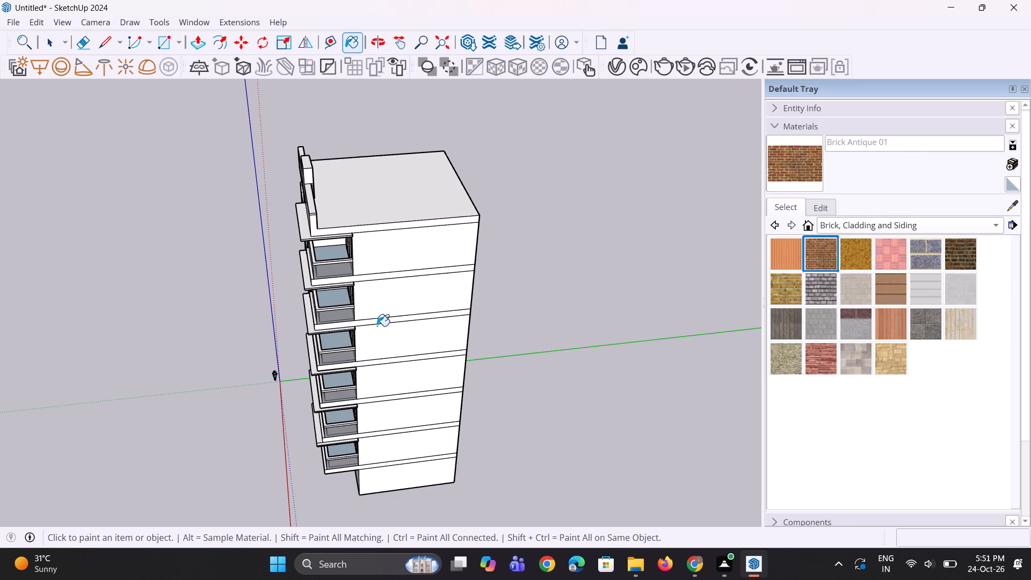
middle_drag(328, 343, 669, 235)
scroll(500, 318, up, 2)
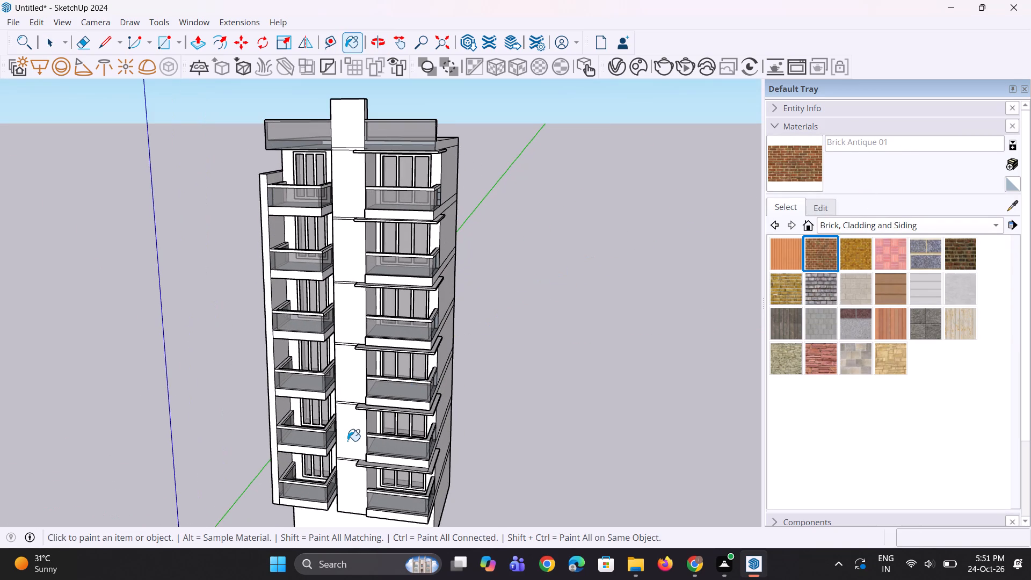
click(347, 441)
click(348, 471)
middle_drag(362, 449, 458, 333)
scroll(353, 453, up, 5)
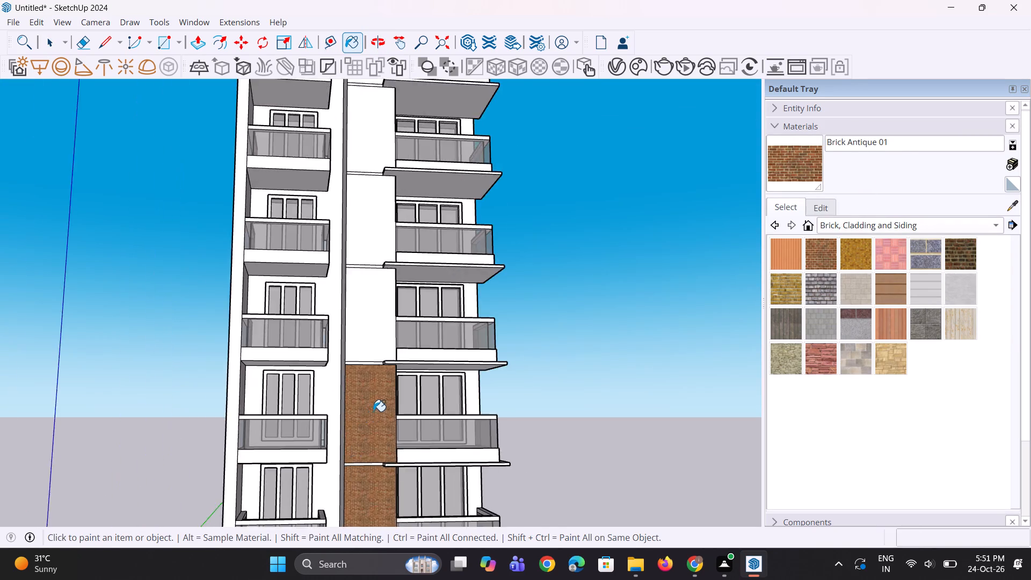
scroll(373, 411, up, 14)
scroll(403, 389, down, 9)
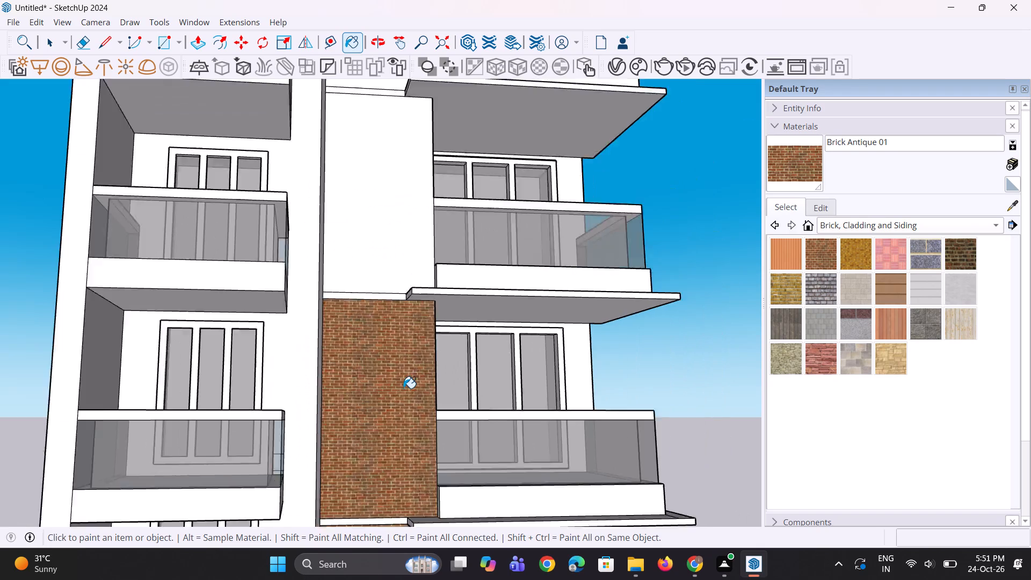
scroll(403, 388, down, 1)
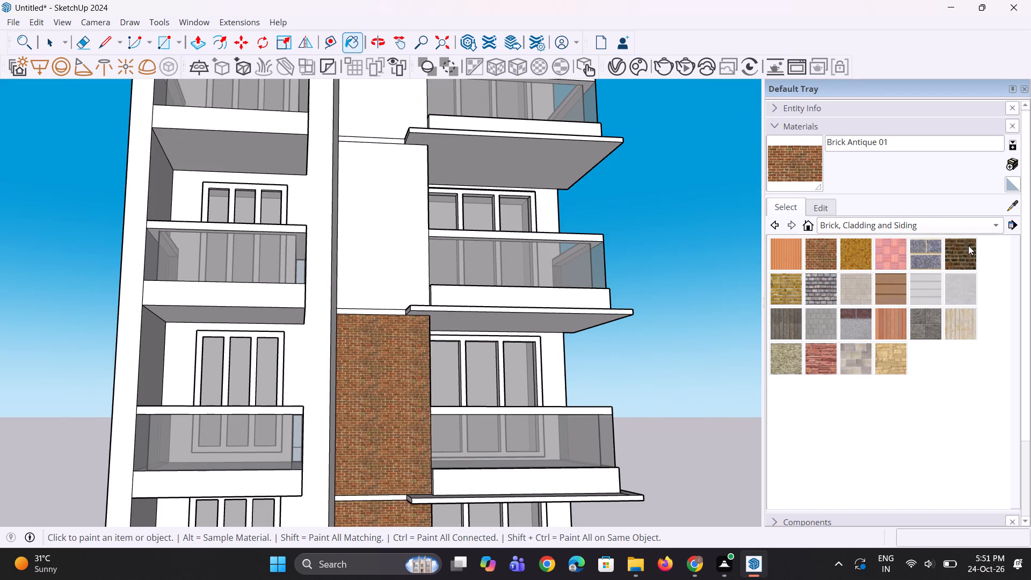
Enlarge the Brick Antique 01 texture width, trying 10' before settling on 15'.
click(824, 209)
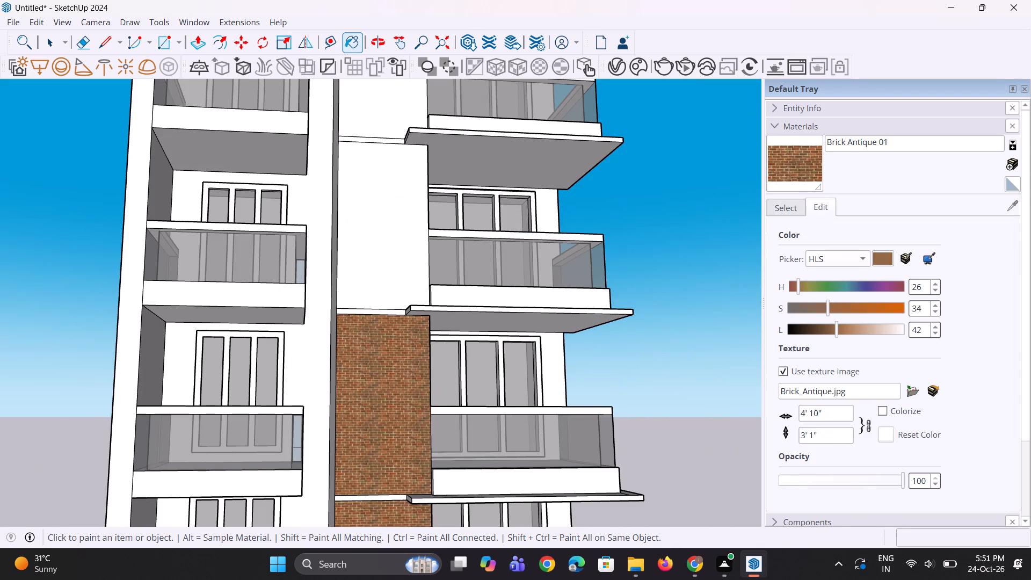
drag(828, 412, 769, 415)
text(10')
key(Return)
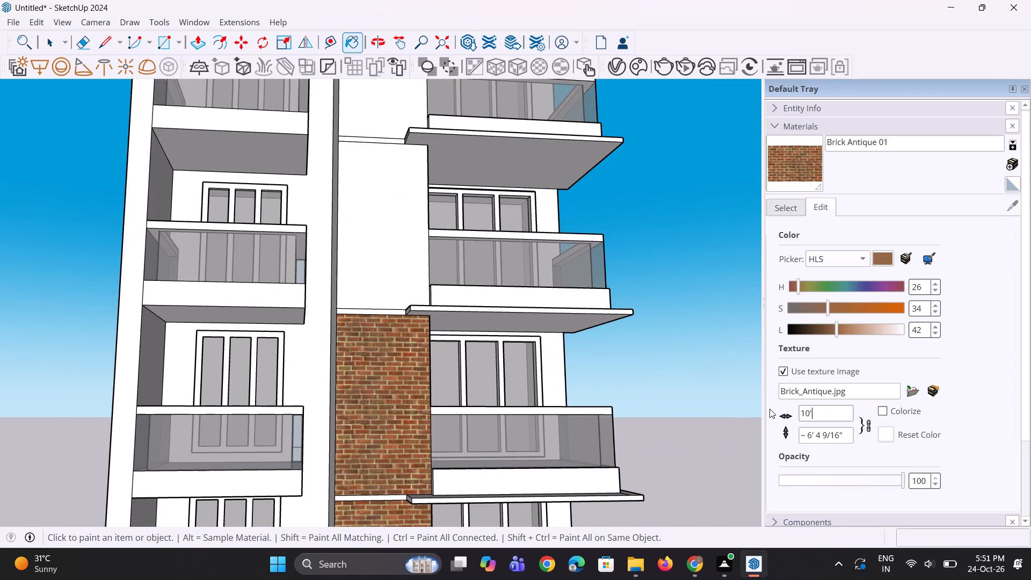
scroll(745, 380, down, 9)
middle_drag(491, 330, 484, 375)
scroll(790, 410, up, 2)
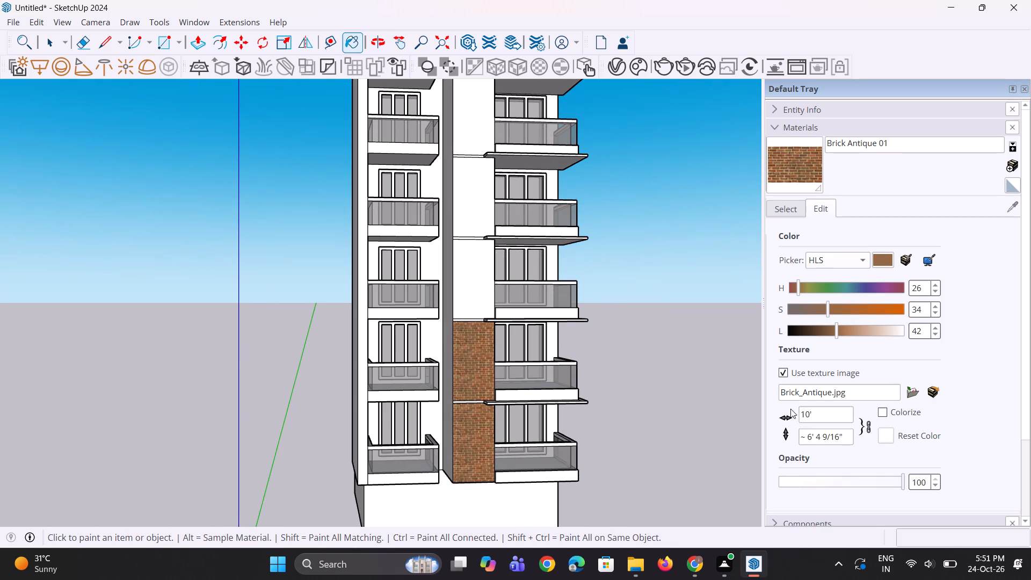
drag(819, 416, 796, 421)
key(BackSpace)
key(BackSpace)
key(BackSpace)
text(15')
key(Return)
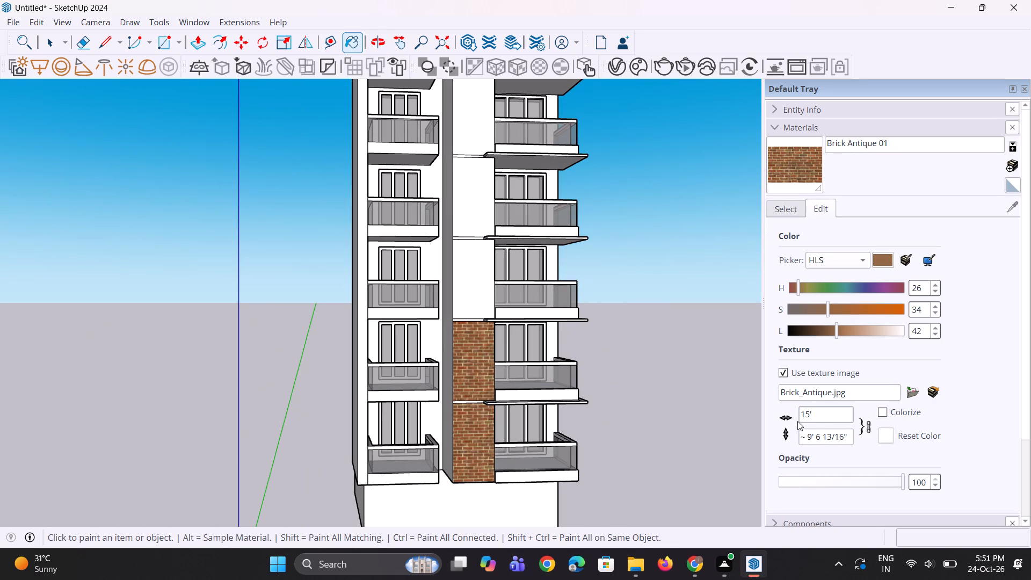
Paint the five remaining upper panels of the facade's central column with Brick Antique 01.
click(478, 283)
click(469, 197)
scroll(497, 371, down, 6)
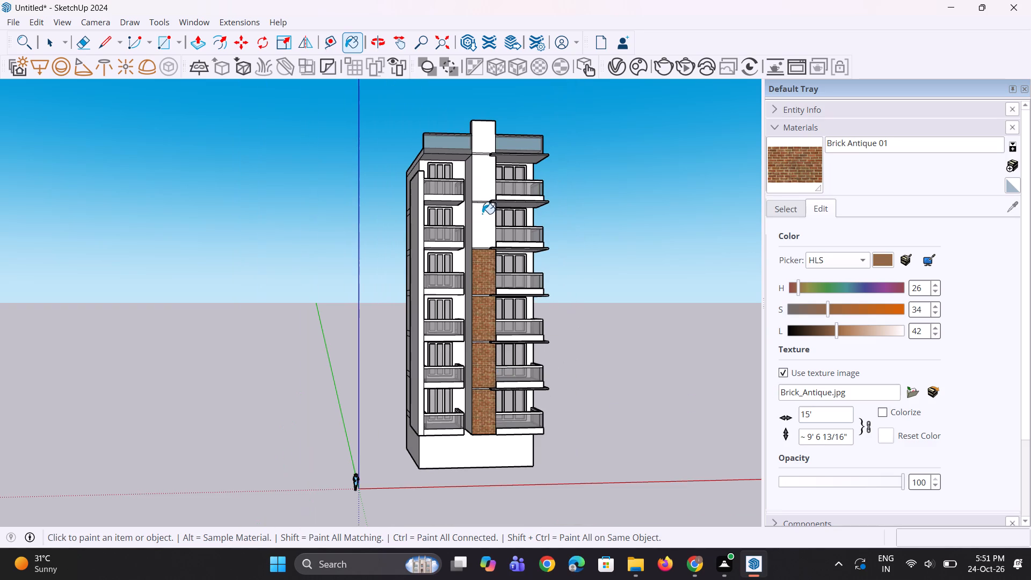
click(482, 214)
click(479, 177)
click(479, 142)
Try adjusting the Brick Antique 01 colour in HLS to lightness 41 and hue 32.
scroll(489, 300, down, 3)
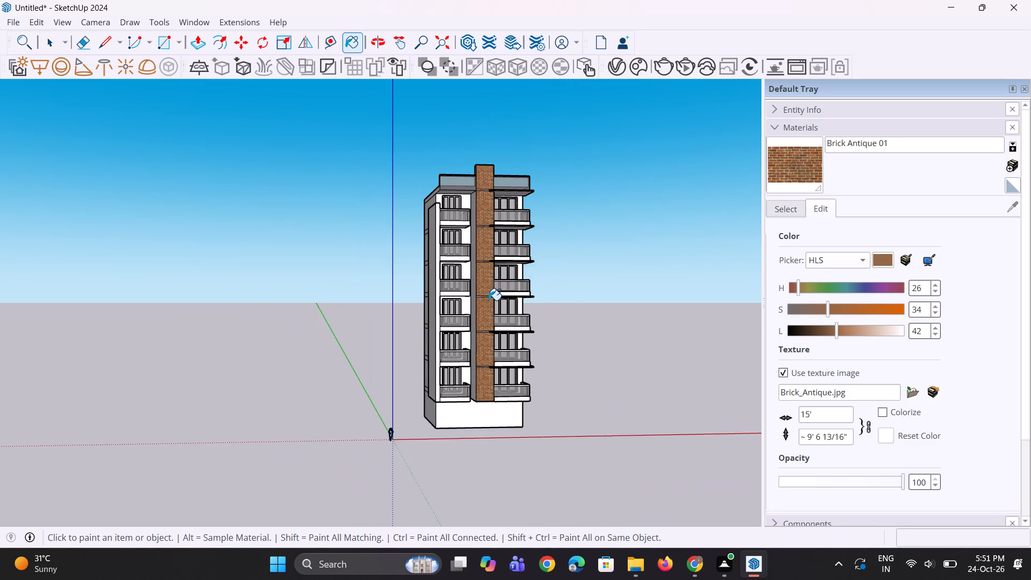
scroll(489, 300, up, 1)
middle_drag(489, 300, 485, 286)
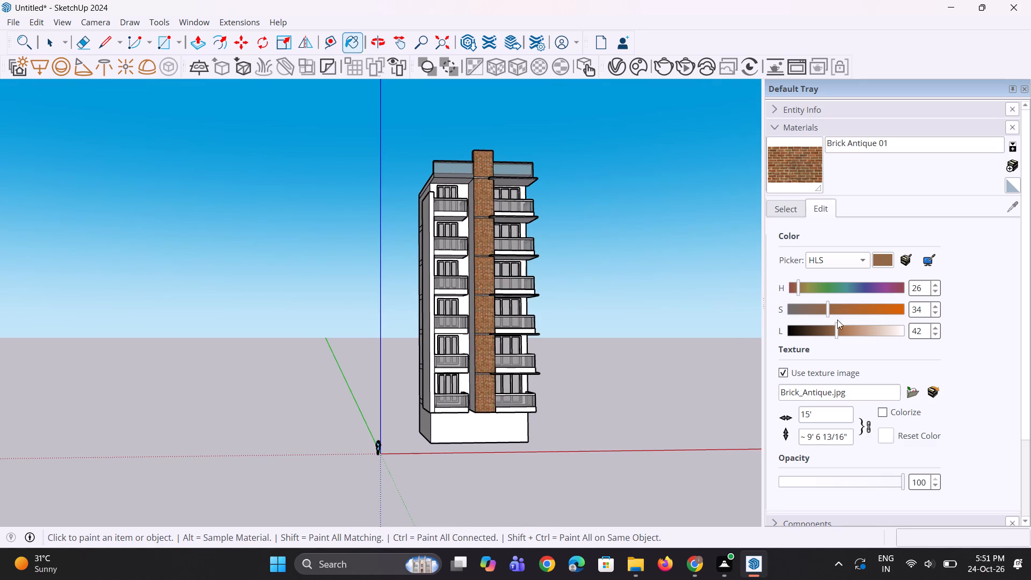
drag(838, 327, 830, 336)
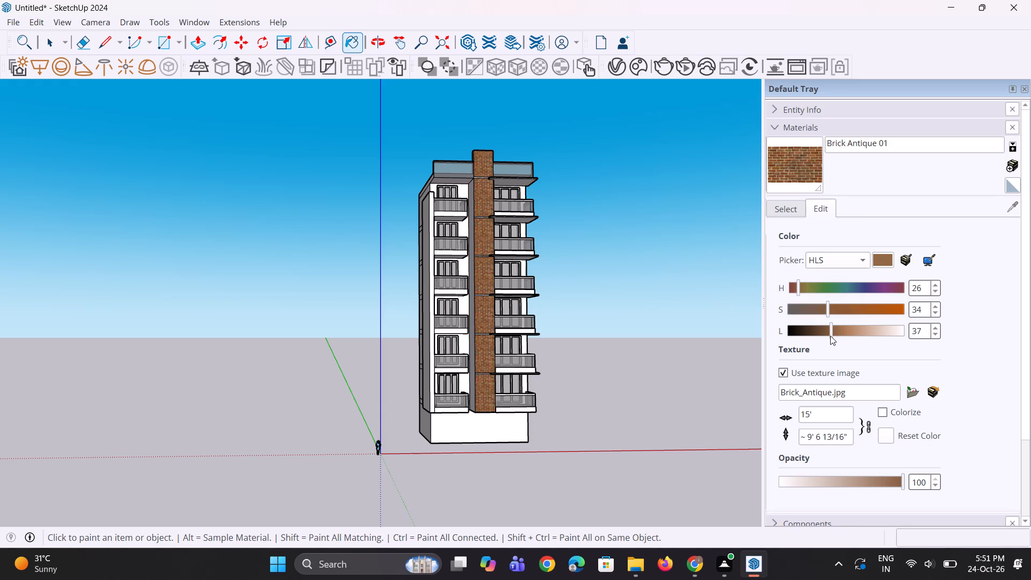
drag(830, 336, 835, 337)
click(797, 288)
Recolour Brick Antique 01 to a brick red using the Color Wheel picker and brighten it slightly.
click(852, 261)
click(845, 242)
scroll(816, 294, up, 2)
click(830, 302)
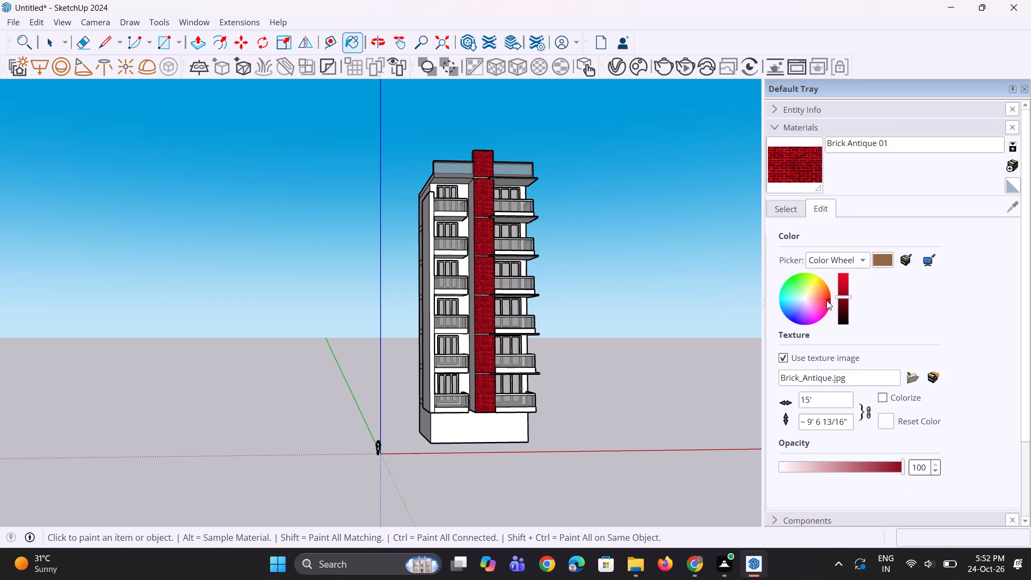
drag(826, 300, 821, 296)
scroll(563, 260, up, 3)
scroll(848, 361, up, 2)
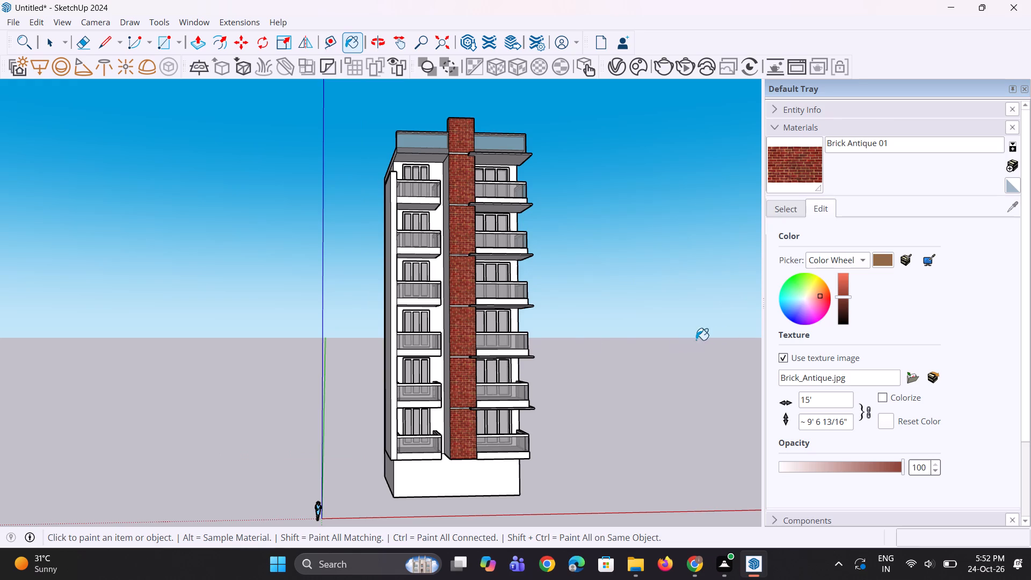
scroll(587, 345, up, 3)
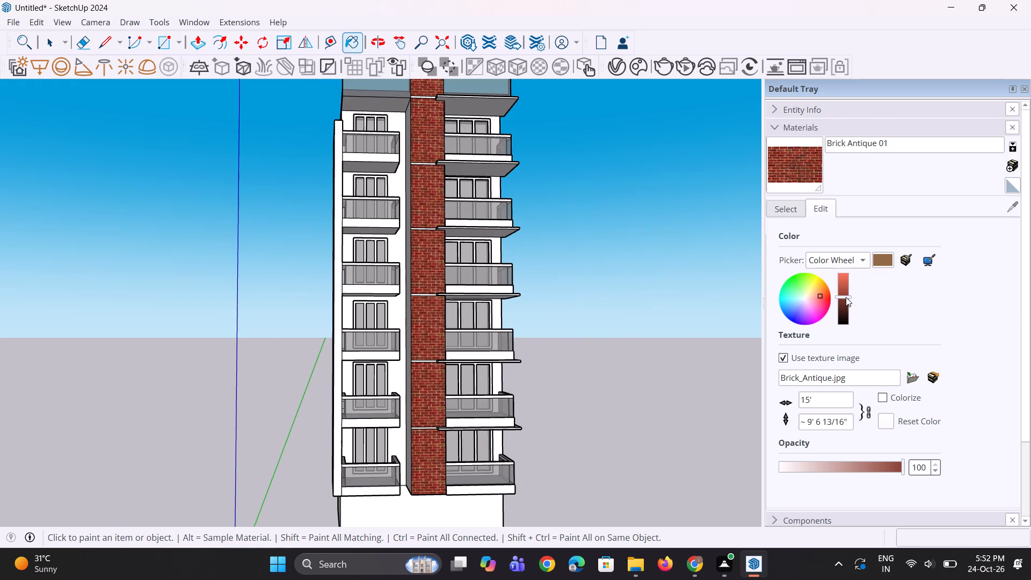
drag(846, 297, 846, 292)
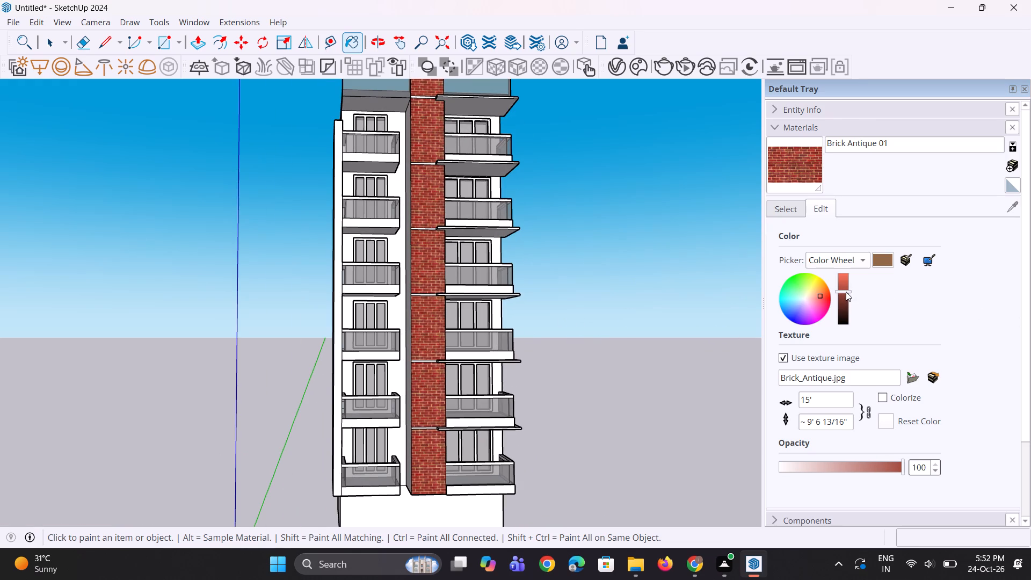
drag(846, 292, 846, 289)
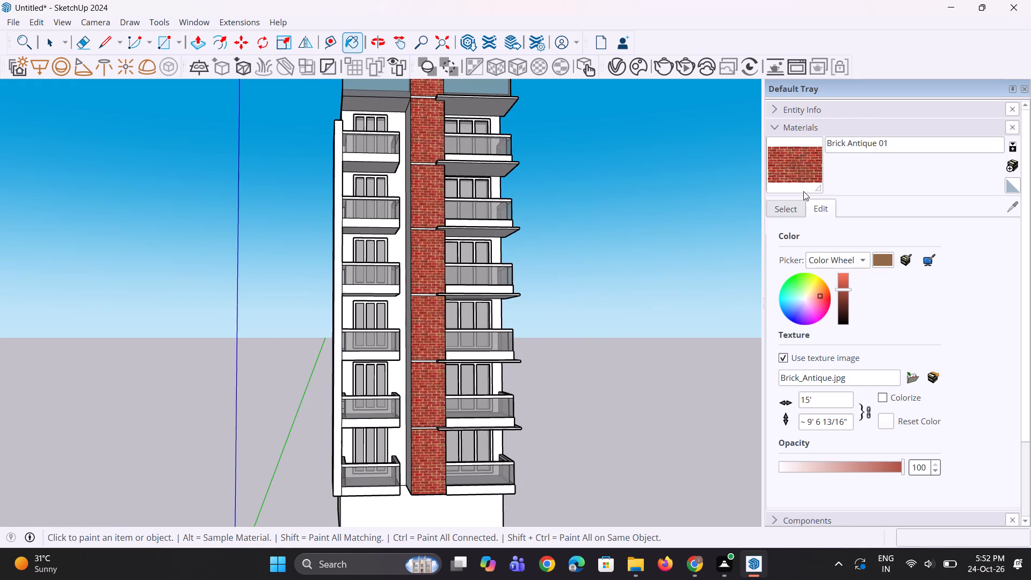
Paint the central column's side face toward the canopy-free balconies with the red Brick Antique 01.
click(800, 180)
middle_drag(49, 207, 261, 233)
scroll(329, 218, up, 2)
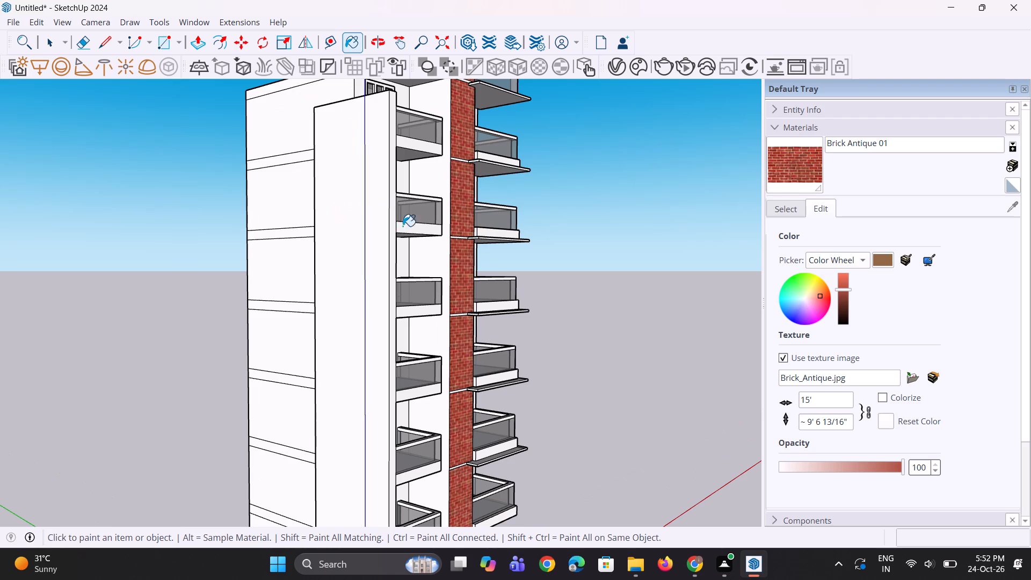
click(437, 250)
Paint the six side panels of the central column facing the canopied balconies with the red Brick Antique 01.
middle_drag(441, 249, 0, 254)
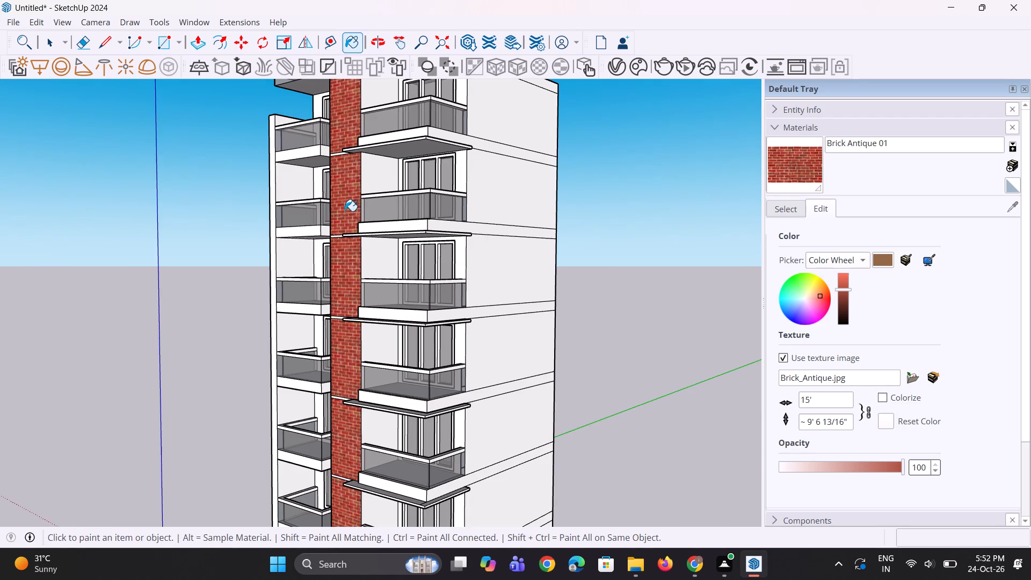
click(382, 180)
scroll(375, 303, down, 5)
scroll(345, 156, up, 3)
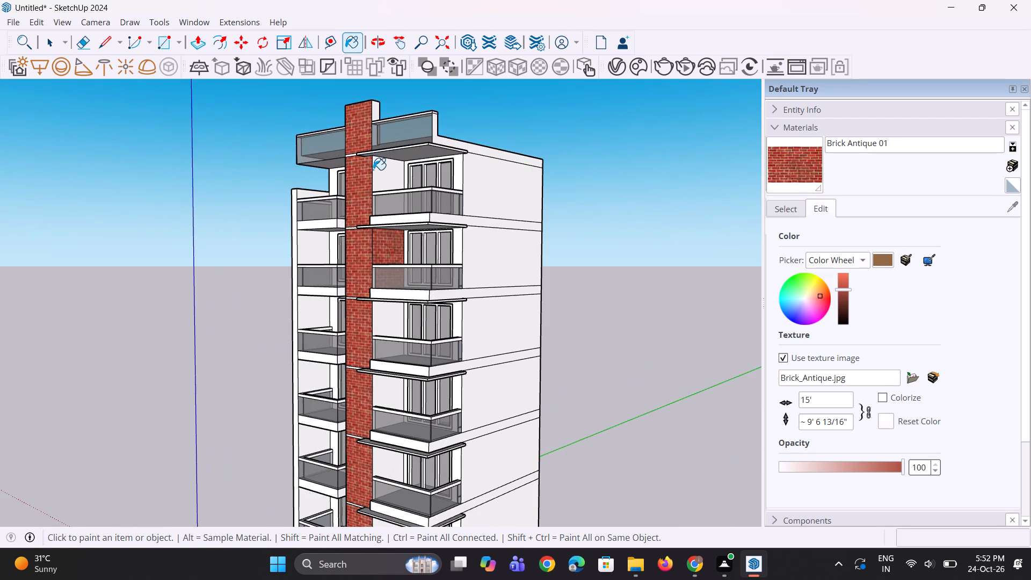
click(373, 170)
scroll(390, 308, up, 3)
click(387, 313)
scroll(394, 258, down, 4)
scroll(383, 413, up, 3)
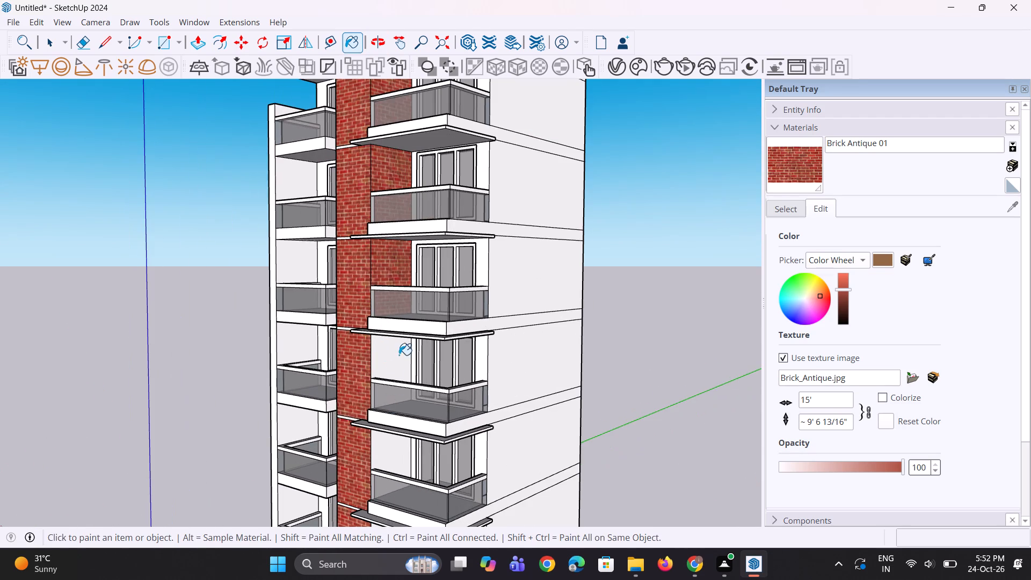
click(399, 355)
scroll(413, 306, down, 5)
scroll(396, 454, up, 4)
click(405, 363)
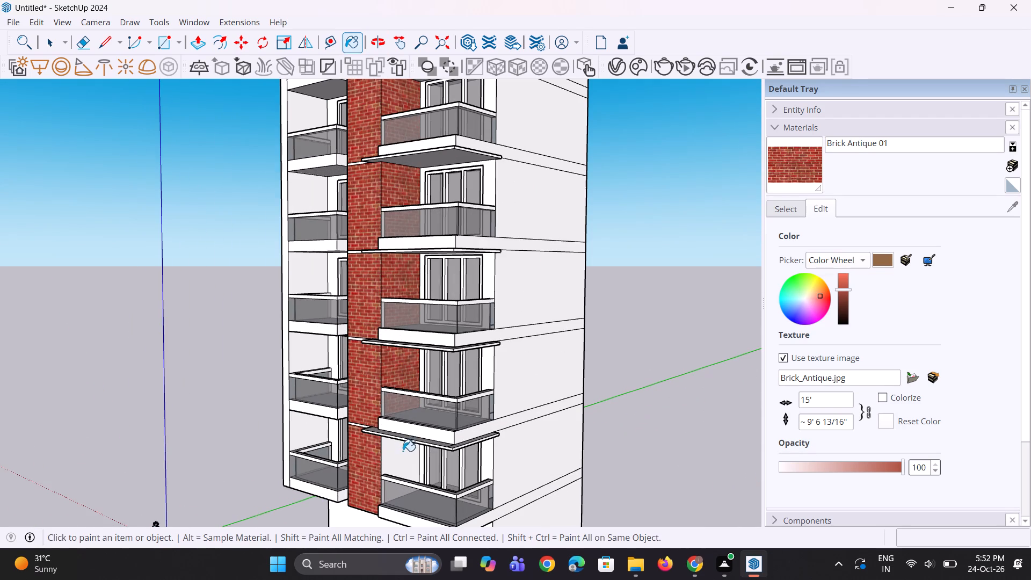
click(402, 452)
Examine the brick-clad front facade from the roof parapet to the base.
scroll(404, 445, down, 5)
middle_drag(384, 443, 544, 426)
scroll(544, 426, down, 4)
middle_drag(544, 426, 564, 437)
scroll(418, 360, up, 7)
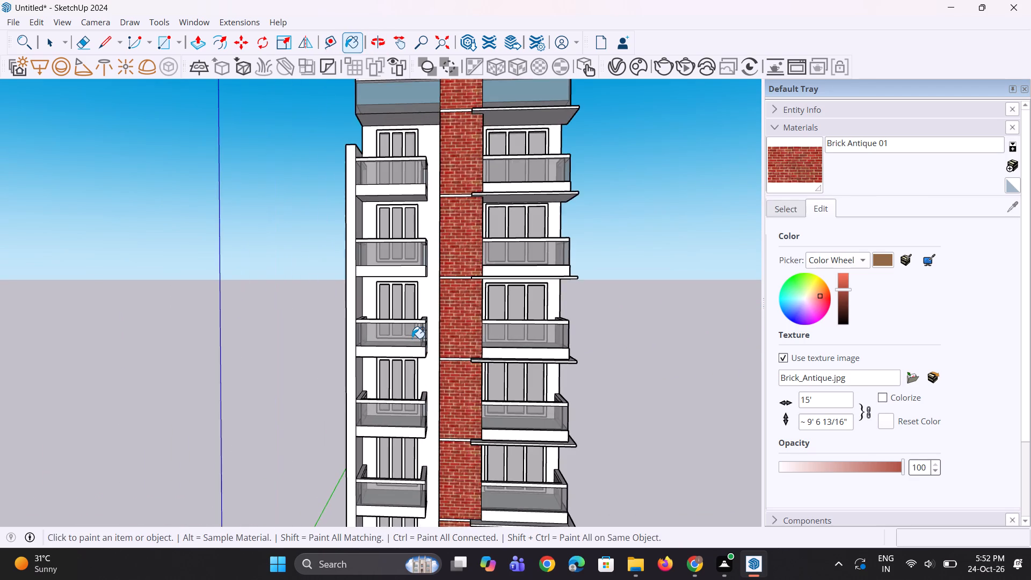
scroll(412, 338, down, 4)
scroll(488, 405, down, 4)
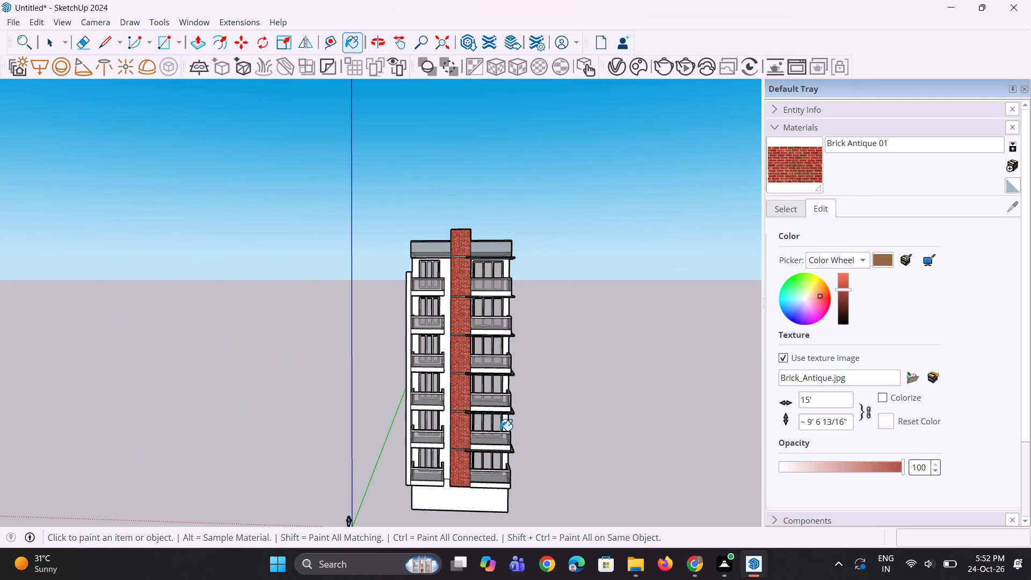
scroll(515, 426, down, 2)
scroll(511, 438, up, 7)
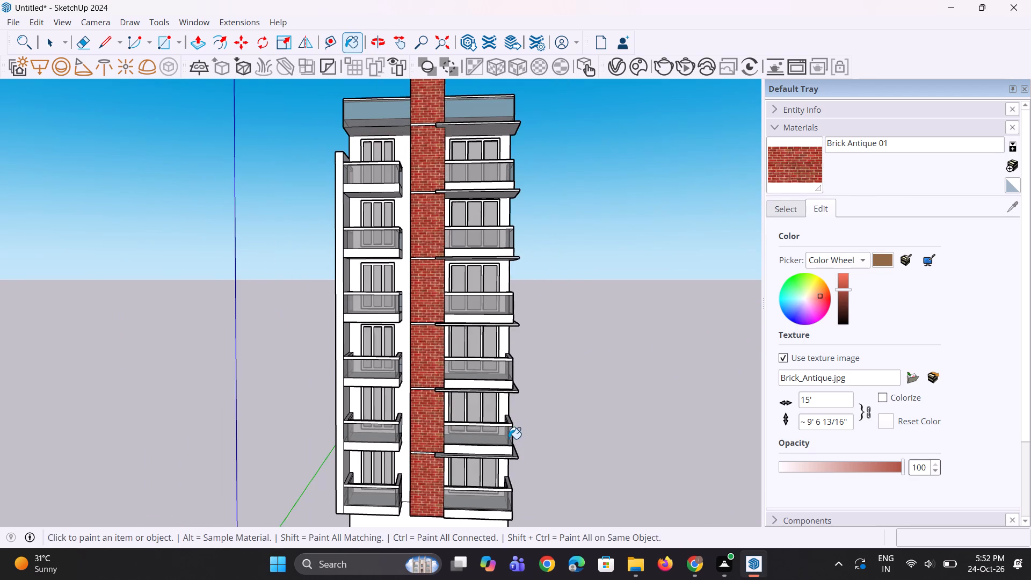
scroll(506, 421, down, 5)
middle_drag(506, 421, 511, 449)
scroll(484, 502, up, 2)
middle_drag(484, 491, 491, 447)
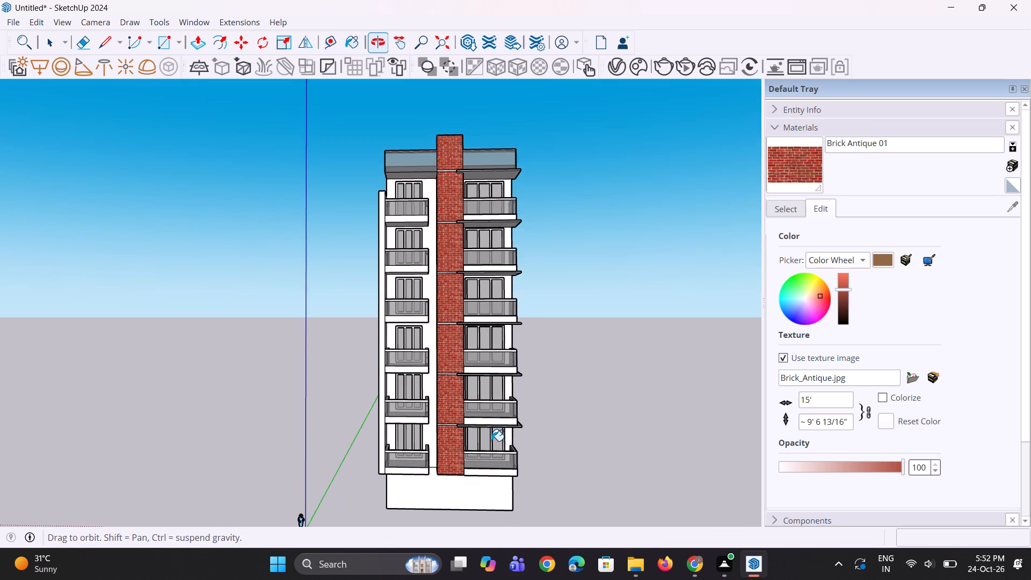
key(space)
scroll(491, 441, up, 1)
key(space)
scroll(500, 426, up, 2)
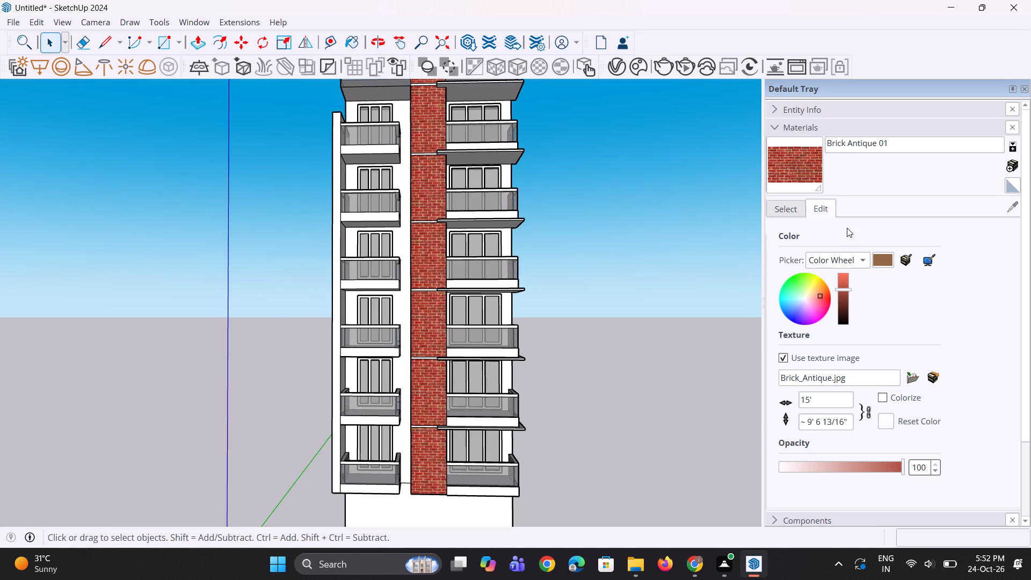
Paint the front railing glass of the three lowest canopy-free balconies with Translucent Glass Blue from Glass and Mirrors.
click(796, 205)
click(833, 227)
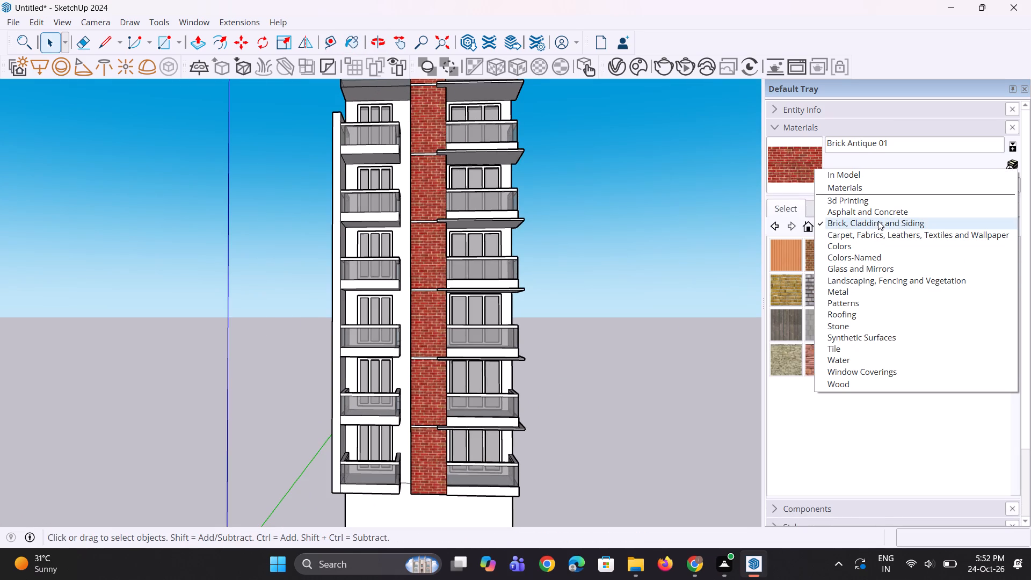
click(877, 271)
drag(884, 265, 862, 276)
scroll(343, 454, up, 2)
click(559, 237)
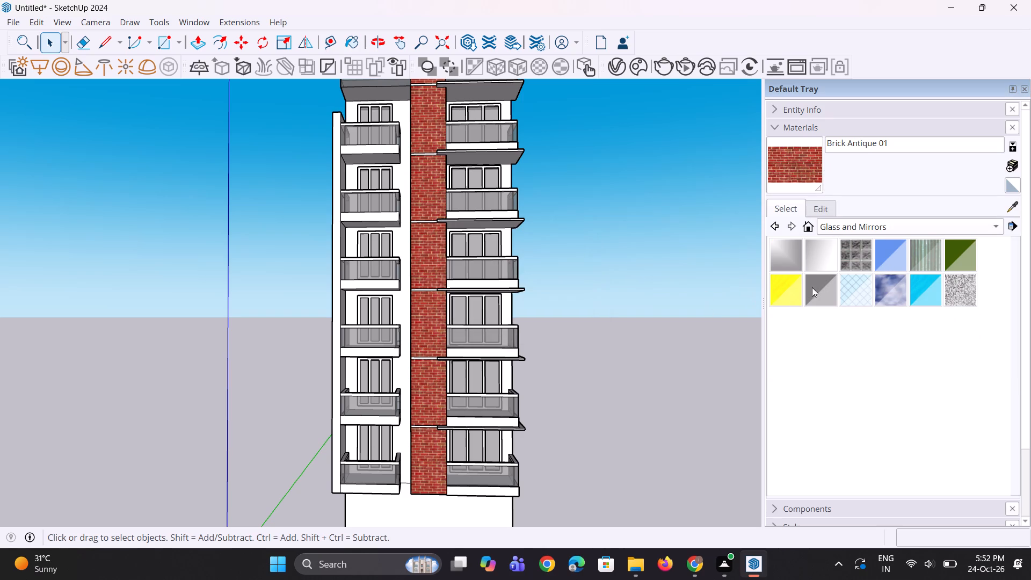
click(884, 250)
scroll(473, 489, up, 3)
click(353, 463)
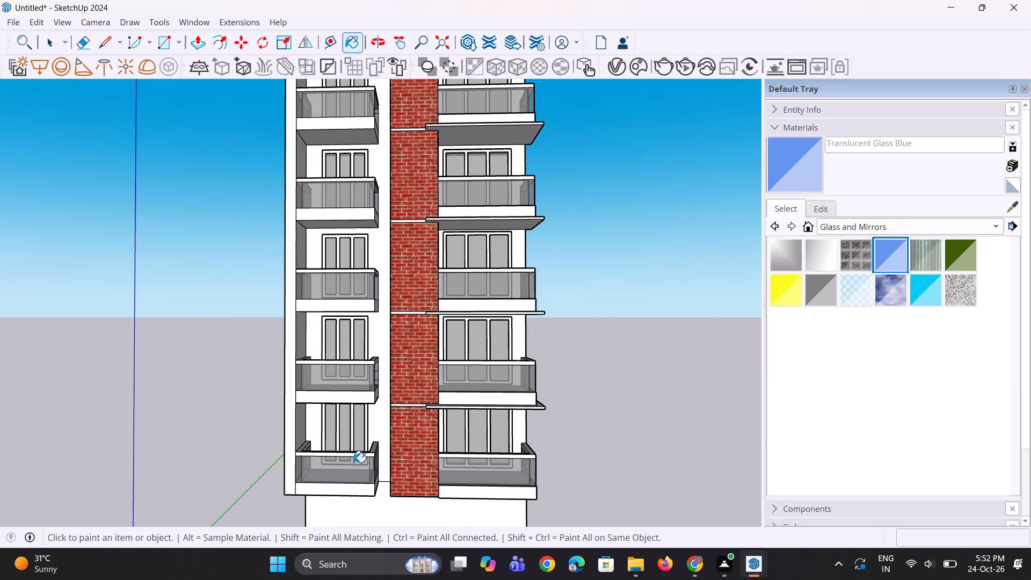
click(348, 385)
click(340, 289)
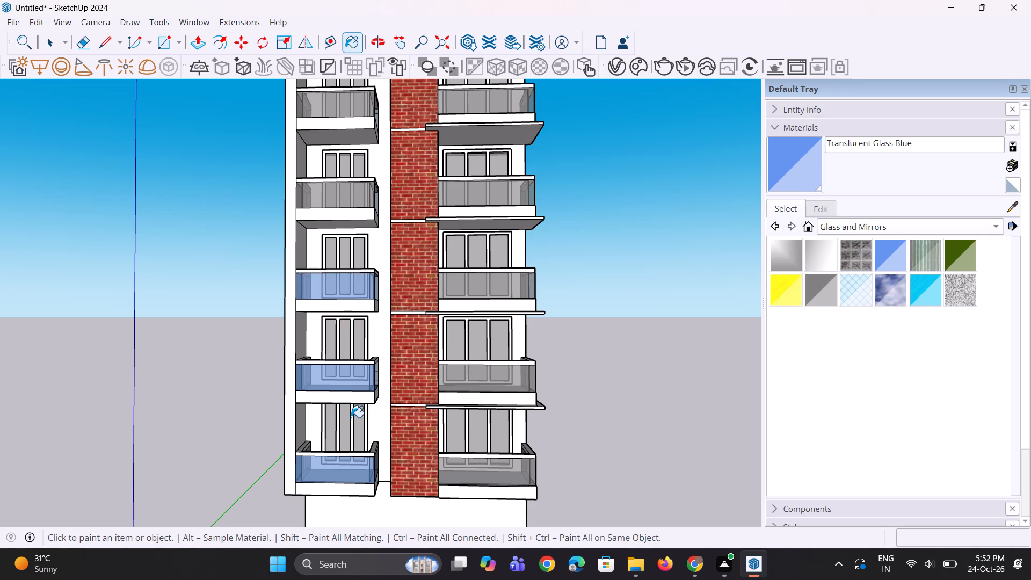
Paint the front railing glass of the three upper canopy-free balconies with Translucent Glass Blue.
scroll(351, 417, down, 5)
scroll(355, 278, up, 1)
scroll(313, 307, up, 2)
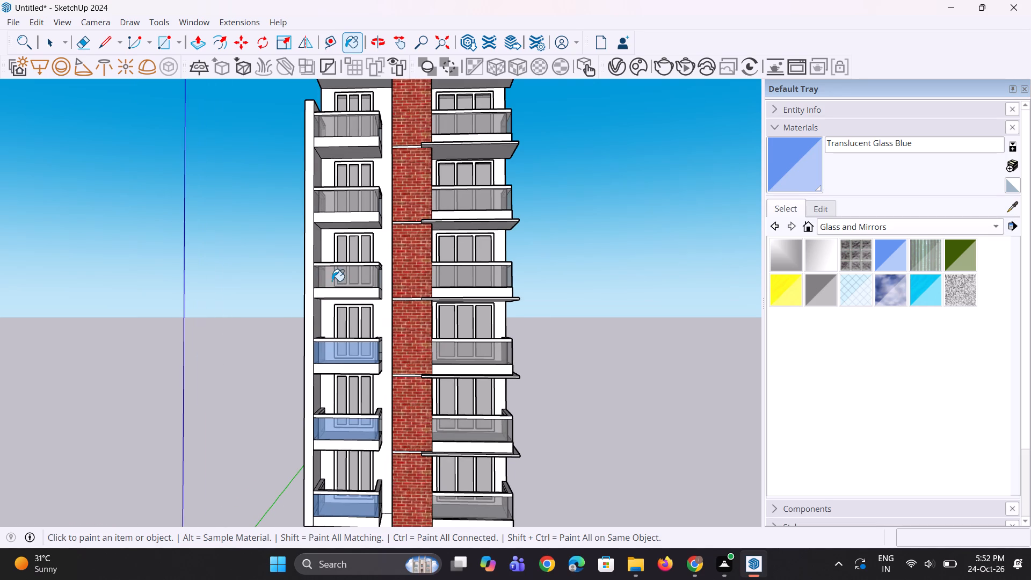
click(334, 279)
click(338, 201)
scroll(352, 405, down, 5)
scroll(360, 225, up, 4)
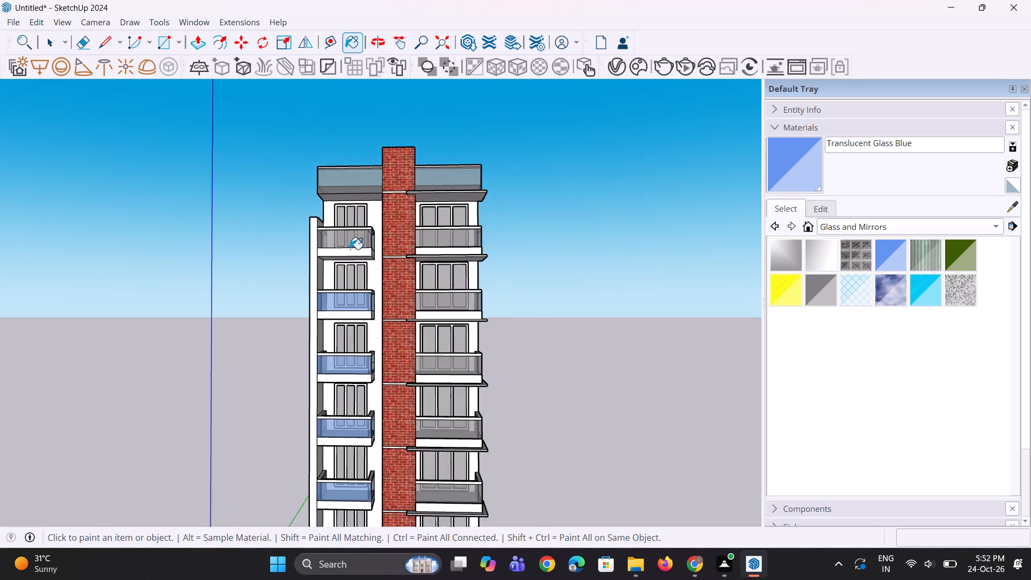
scroll(350, 249, up, 2)
click(352, 238)
Raise the opacity of the Translucent Glass Blue material to 66.
click(817, 208)
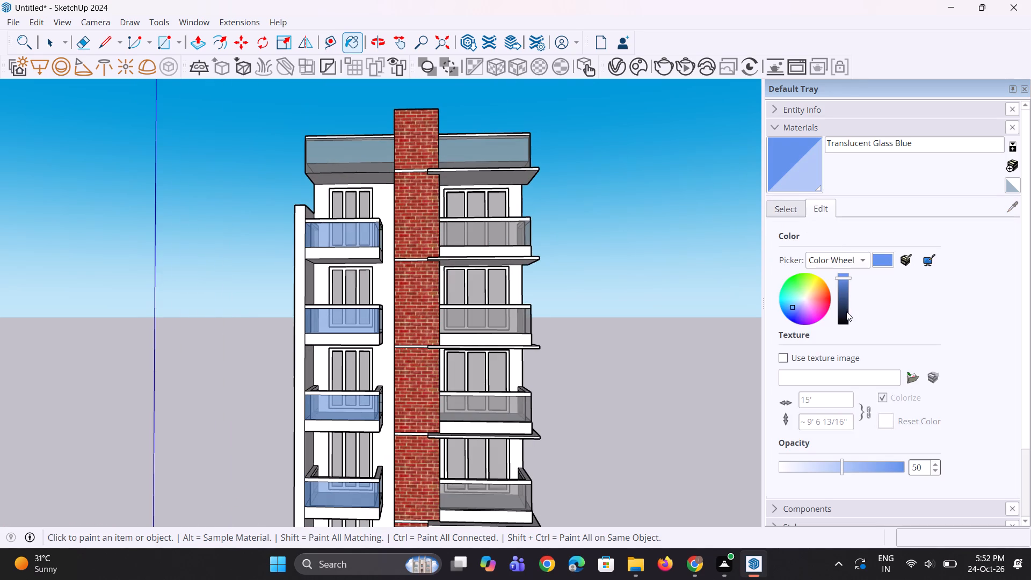
drag(844, 475, 854, 471)
click(848, 472)
click(860, 469)
middle_drag(600, 443, 573, 408)
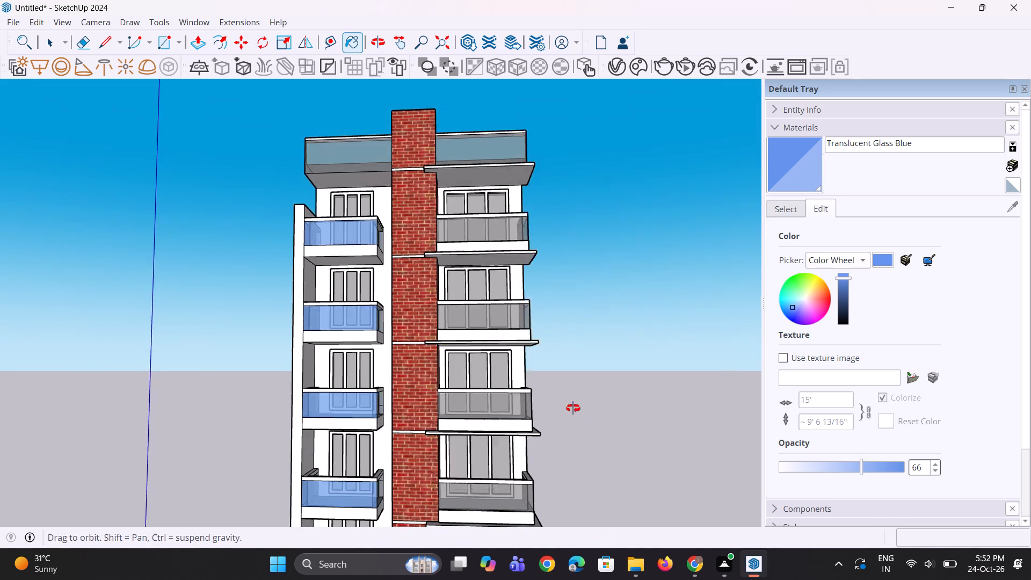
Paint the side railing glass of the two uppermost canopy-free balconies with Translucent Glass Blue.
middle_drag(573, 408, 572, 408)
scroll(572, 408, down, 6)
middle_drag(492, 392, 412, 401)
scroll(465, 311, up, 6)
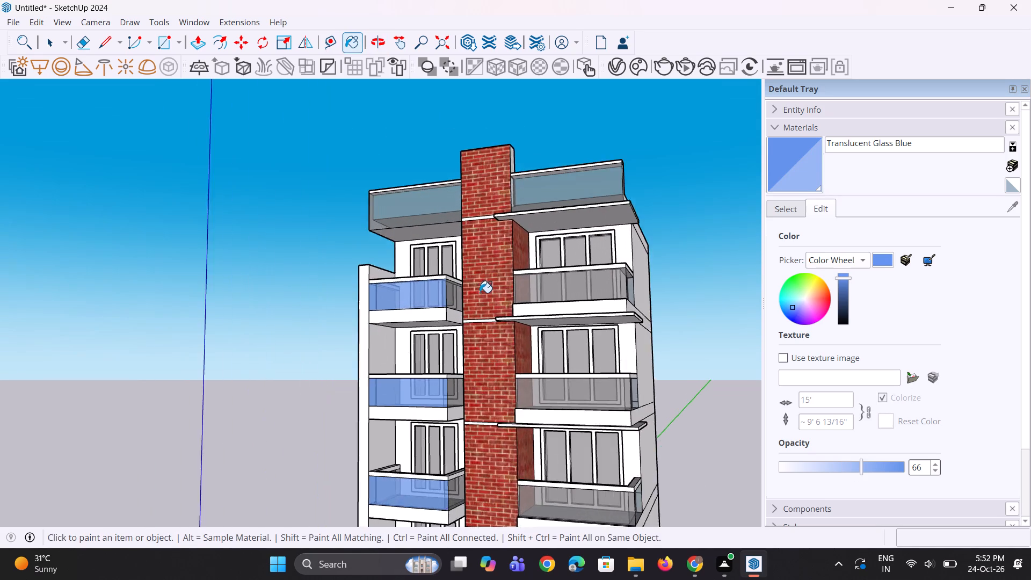
scroll(480, 293, up, 2)
click(452, 293)
scroll(446, 306, down, 5)
scroll(438, 394, up, 3)
click(448, 375)
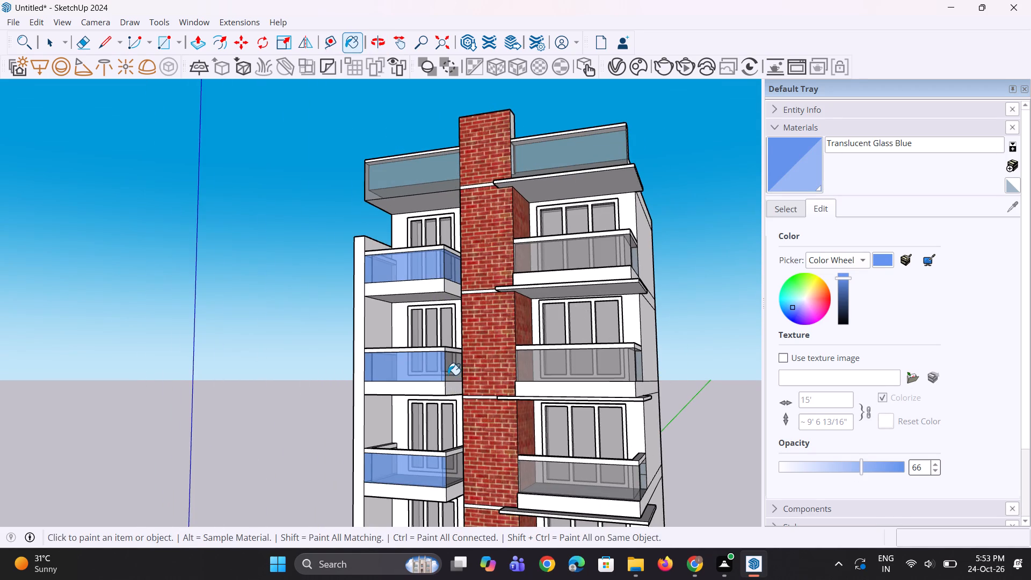
Paint the side railing glass of the remaining four lower canopy-free balconies with Translucent Glass Blue.
scroll(480, 334, down, 10)
scroll(440, 408, up, 11)
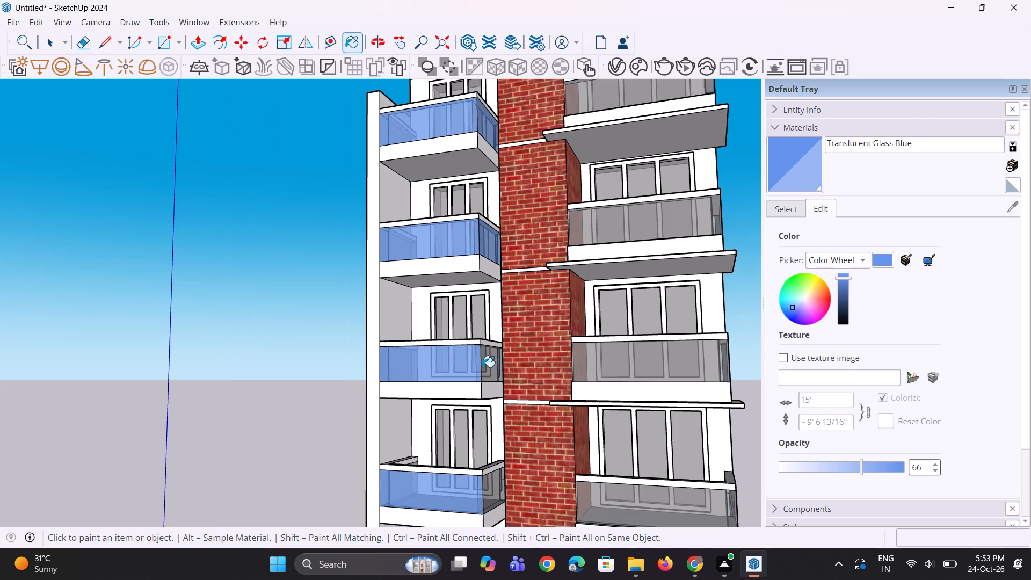
click(484, 366)
scroll(469, 315, down, 4)
scroll(467, 459, up, 3)
click(492, 423)
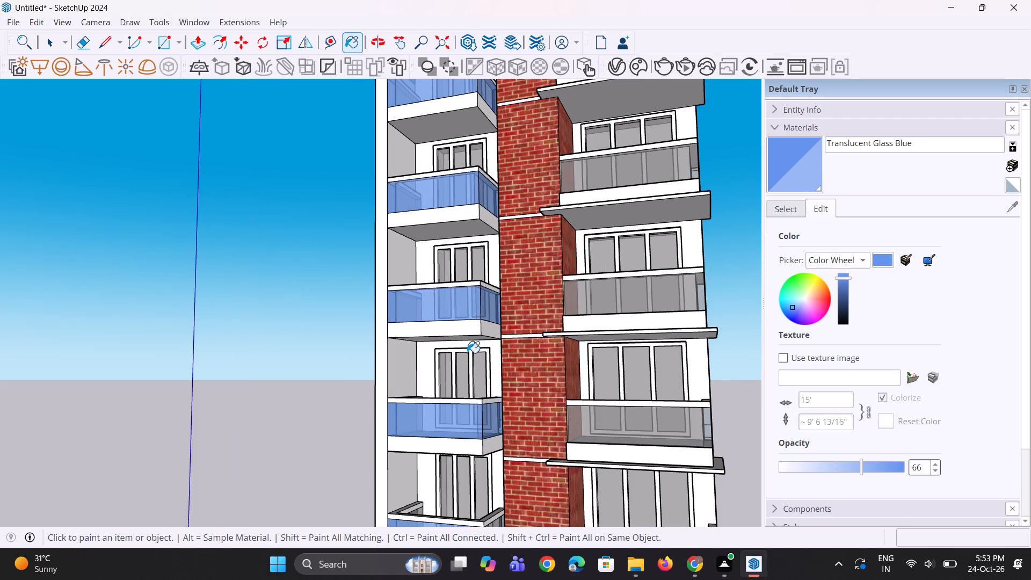
scroll(467, 353, down, 10)
scroll(480, 454, up, 9)
click(473, 395)
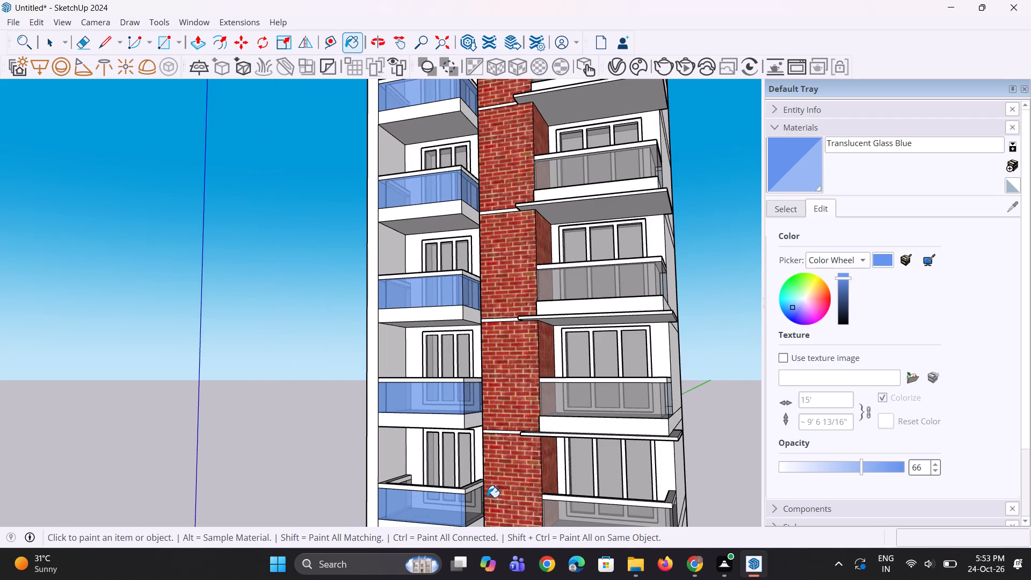
click(469, 503)
scroll(434, 472, down, 5)
Copy the roof's edge on the canopy side 1' inward to mark out a parapet strip.
middle_drag(433, 472, 548, 472)
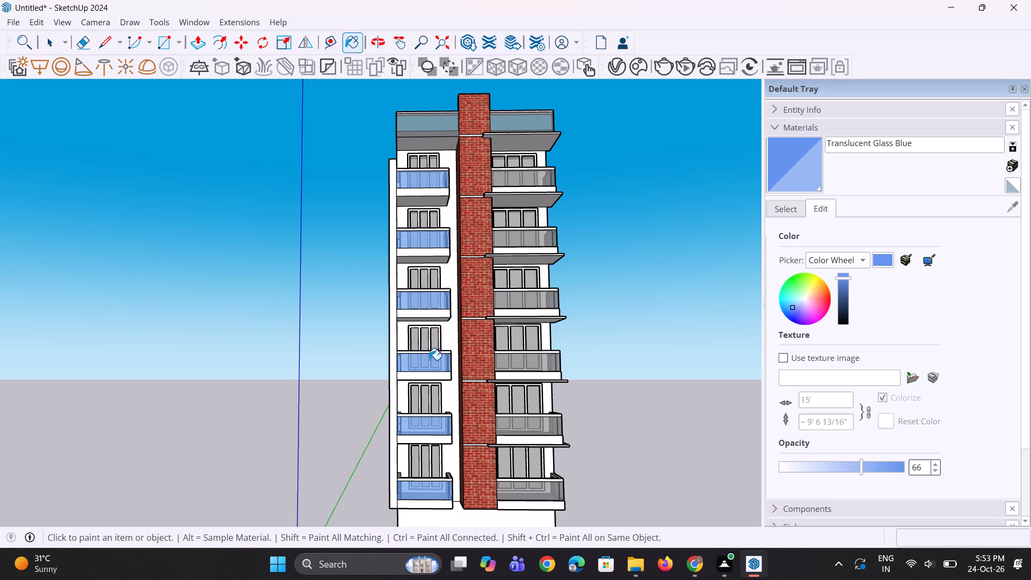
scroll(426, 378, down, 4)
middle_drag(491, 353, 329, 469)
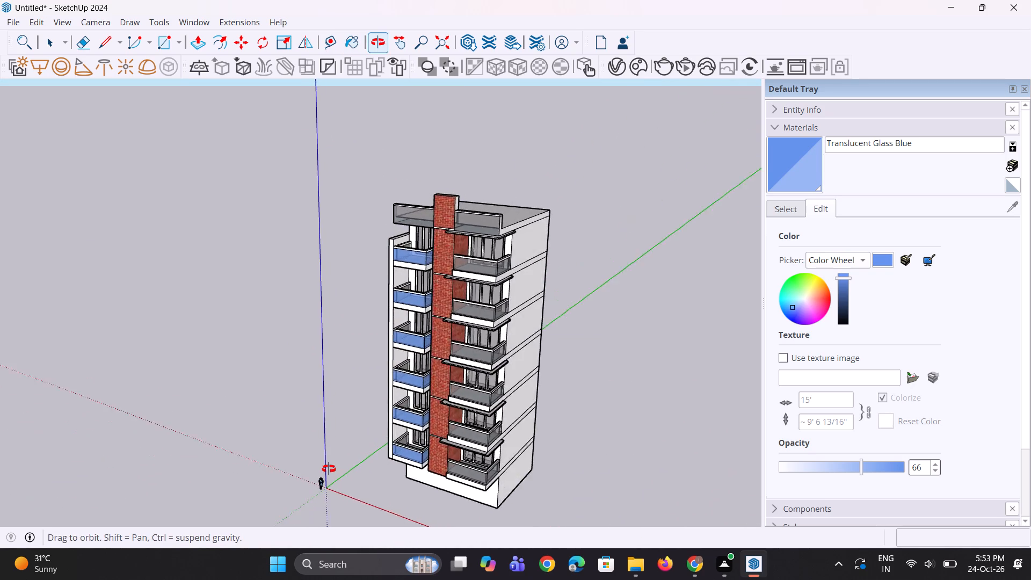
middle_drag(329, 469, 0, 419)
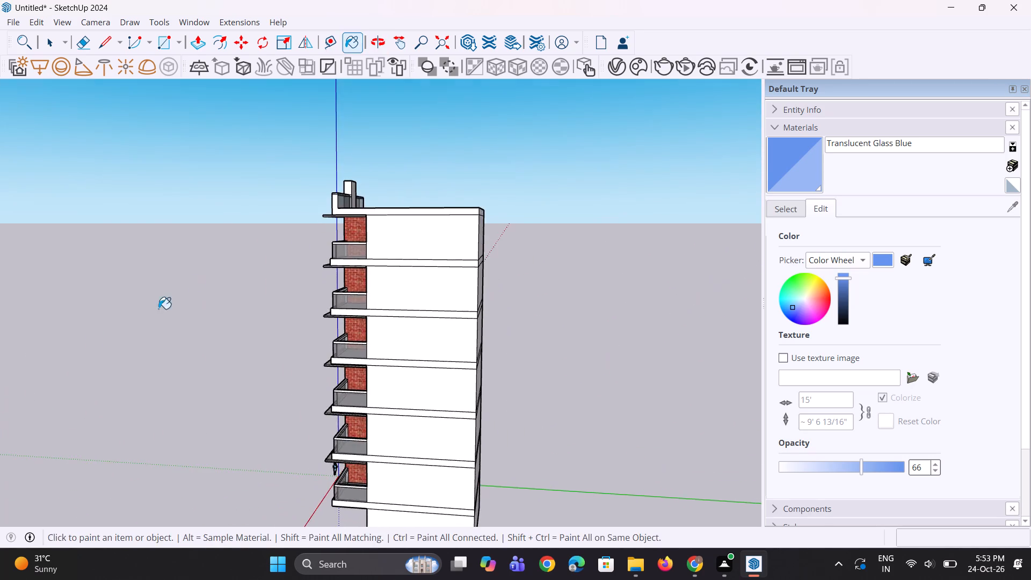
scroll(363, 223, up, 1)
middle_drag(396, 273, 205, 543)
scroll(261, 401, up, 4)
key(space)
key(space)
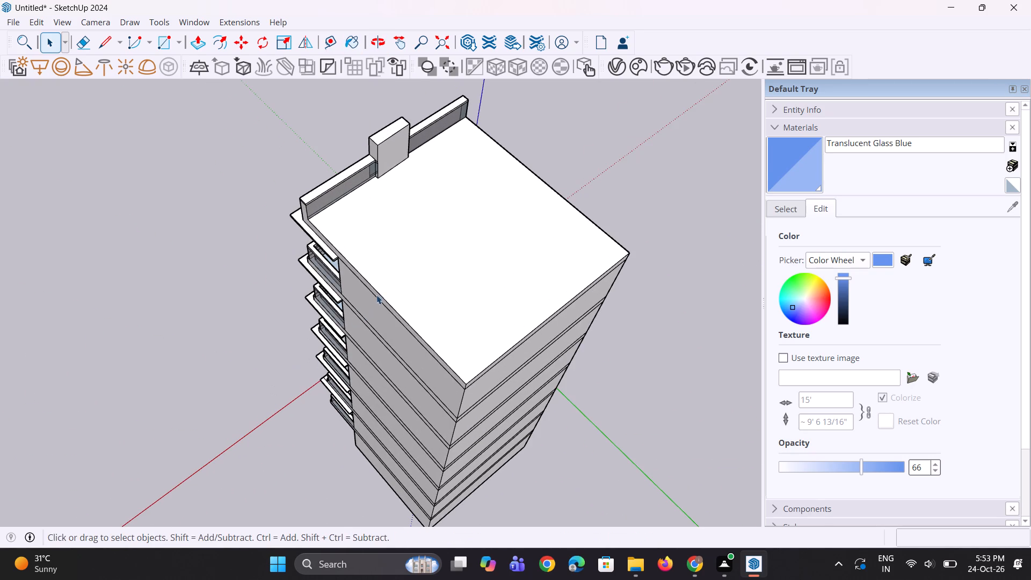
click(376, 292)
scroll(424, 375, up, 1)
key(m)
scroll(468, 392, up, 2)
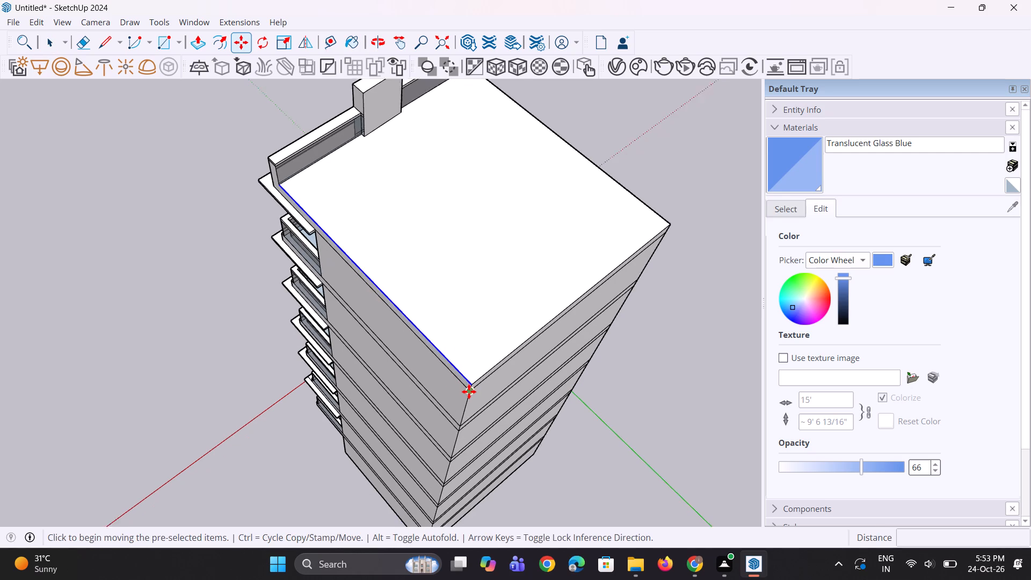
click(471, 385)
click(478, 375)
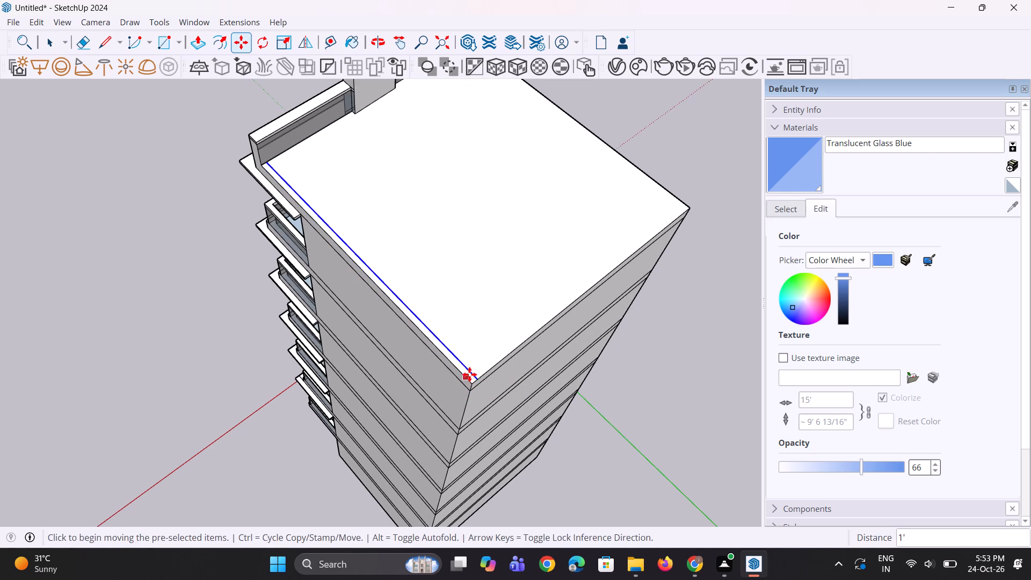
Push/Pull the canopy-side roof strip up 4' 8 5/16" to form a parapet.
key(p)
click(462, 369)
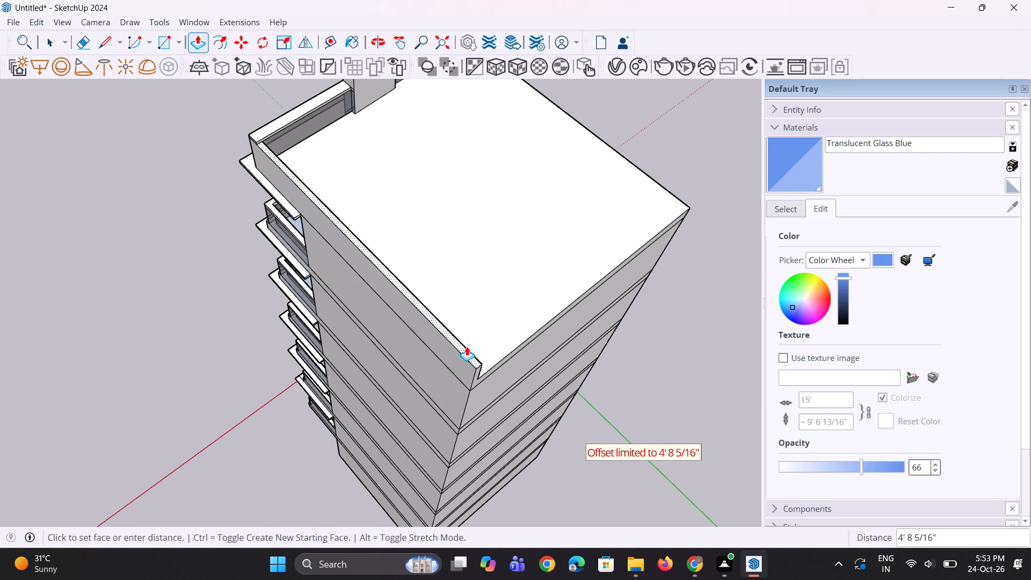
click(467, 346)
Copy the roof's rear edge 1' inward to mark out the rear parapet strip.
middle_drag(486, 367, 0, 317)
scroll(112, 224, up, 1)
key(space)
scroll(198, 246, down, 2)
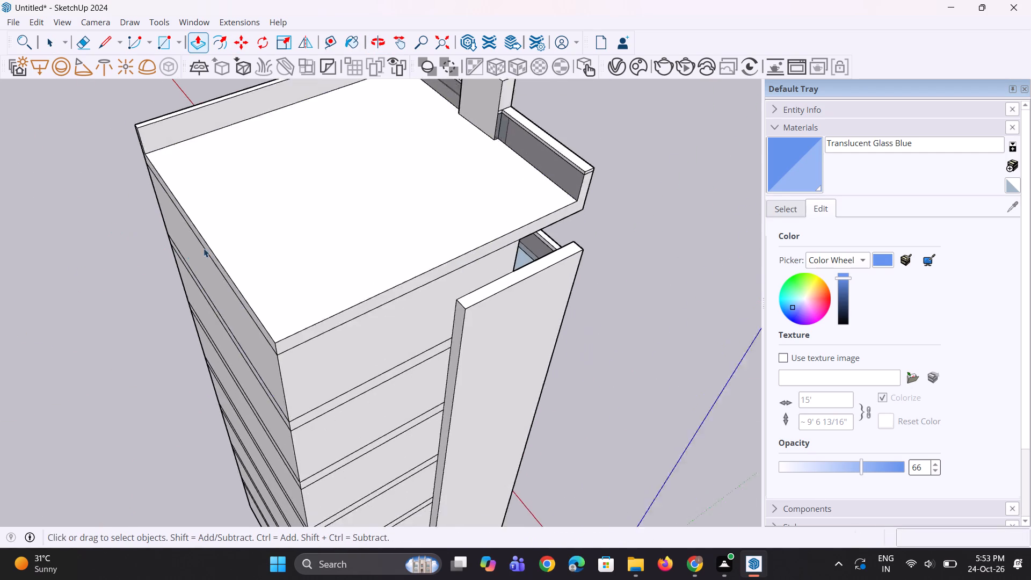
scroll(204, 248, down, 3)
key(space)
click(221, 266)
scroll(250, 316, up, 8)
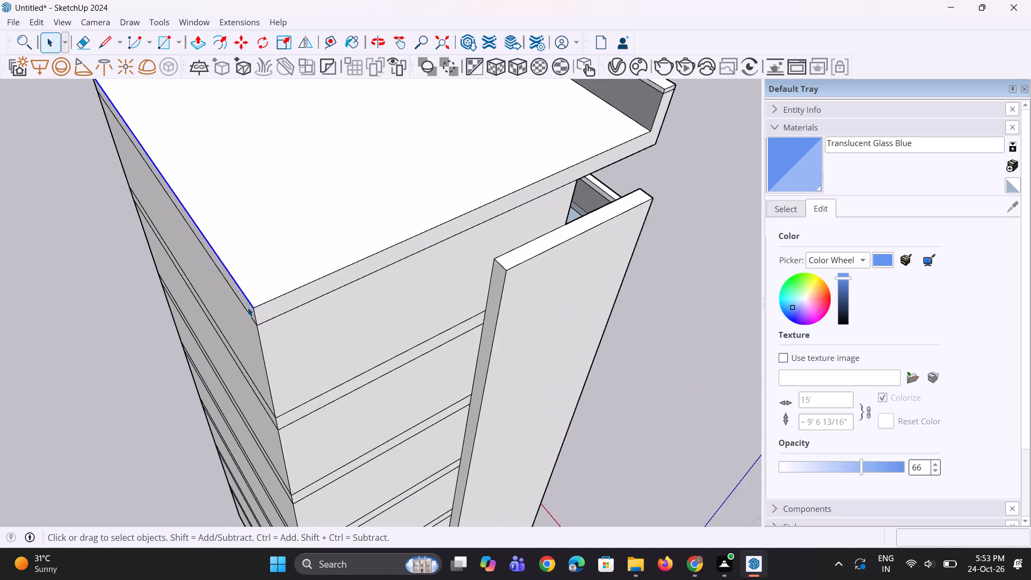
key(m)
scroll(248, 307, up, 6)
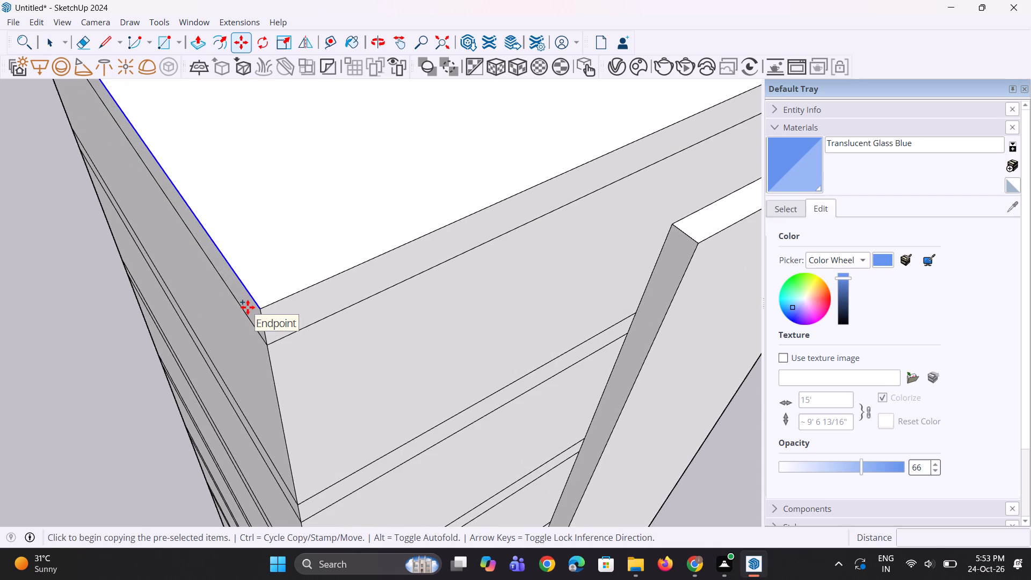
scroll(248, 307, up, 2)
click(262, 307)
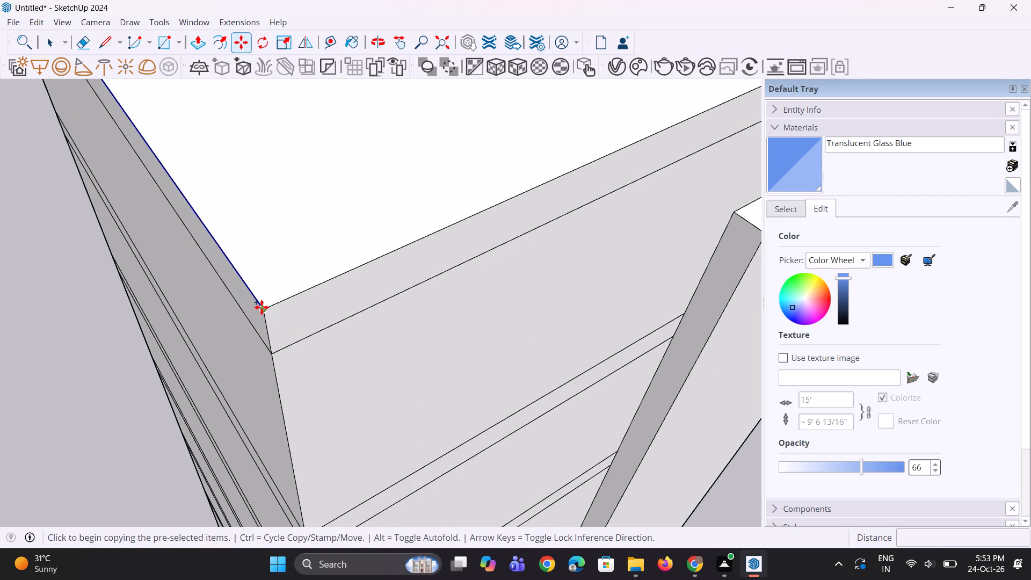
click(291, 298)
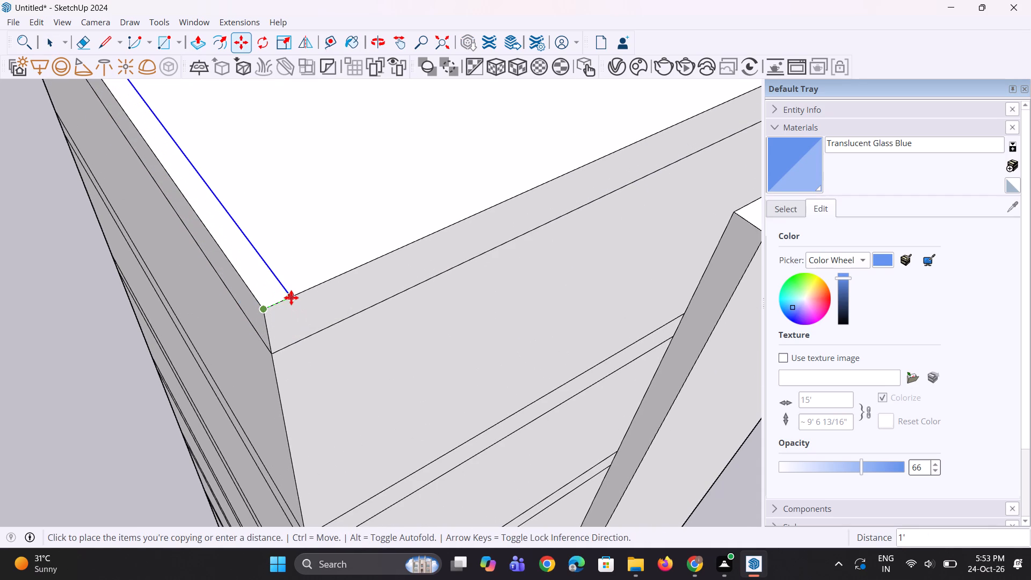
Raise the rear roof strip into a parapet by repeating the last Push/Pull distance.
key(p)
double_click(268, 287)
Copy the remaining roof edge on the canopy-free side inward to mark out its parapet strip.
scroll(282, 339, down, 6)
middle_drag(430, 335, 125, 465)
scroll(190, 401, down, 5)
middle_drag(271, 364, 309, 288)
scroll(250, 304, up, 3)
key(space)
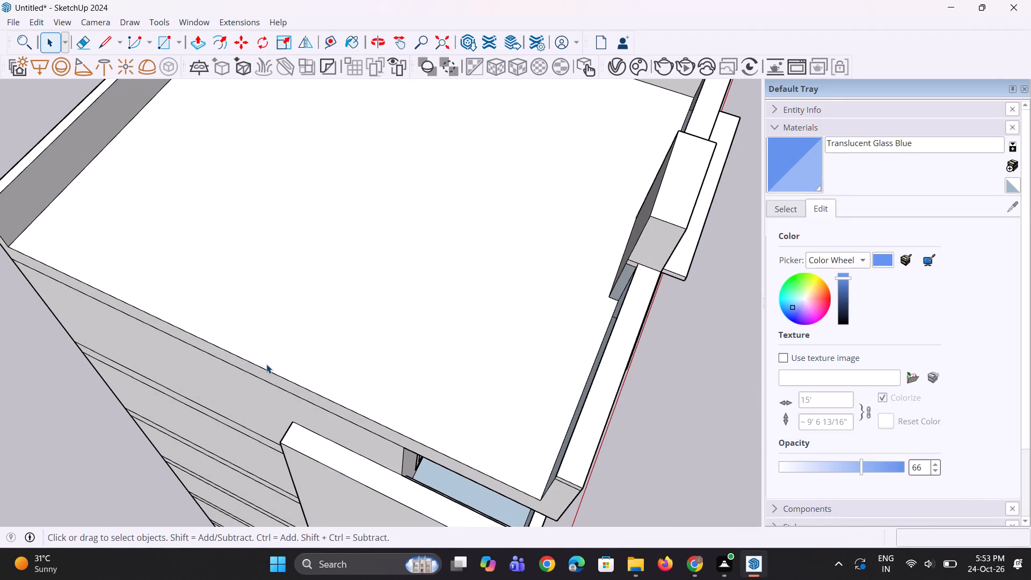
click(266, 370)
scroll(278, 360, up, 2)
scroll(374, 336, down, 5)
scroll(64, 199, up, 3)
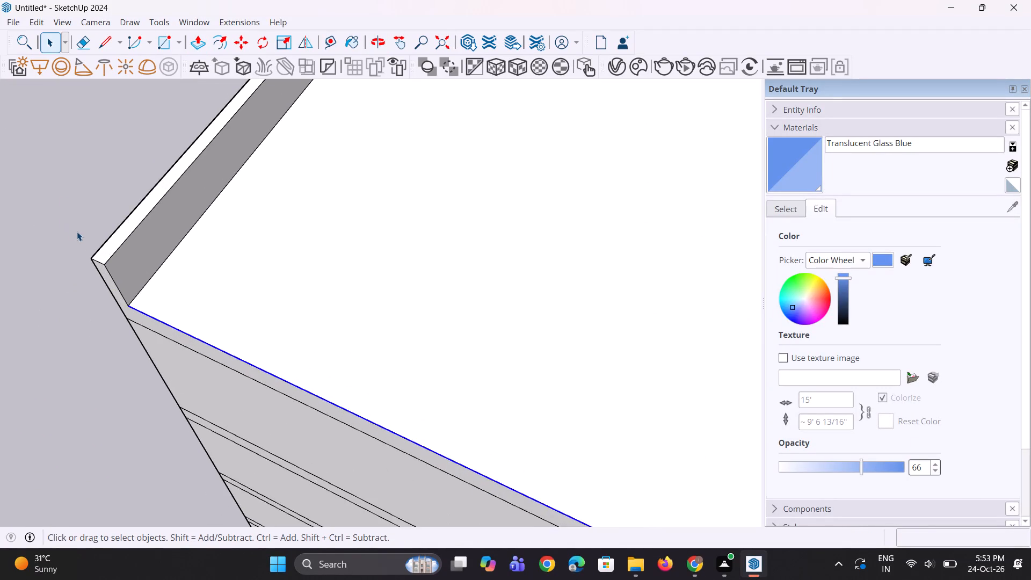
scroll(77, 231, up, 2)
key(m)
ctrl+scroll(132, 272, up, 2)
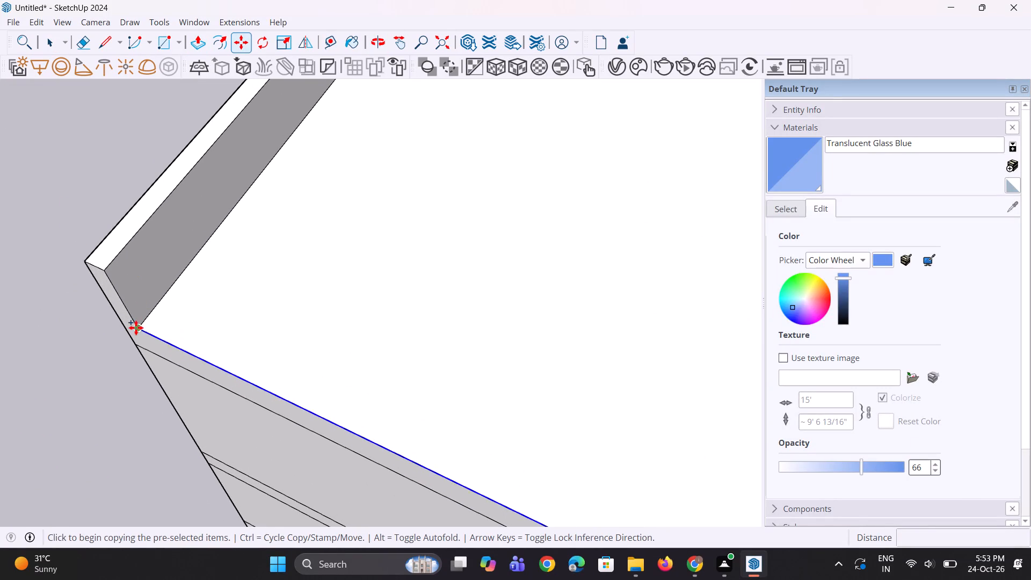
click(136, 328)
click(150, 314)
Raise the canopy-free side's roof strip into a parapet matching the rear parapet's height.
key(p)
double_click(160, 325)
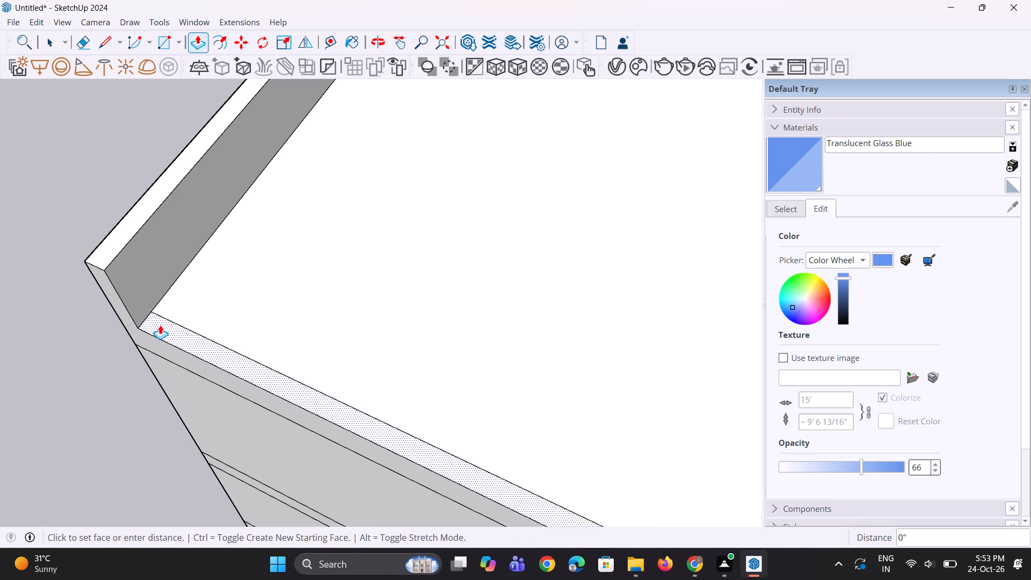
scroll(160, 325, down, 5)
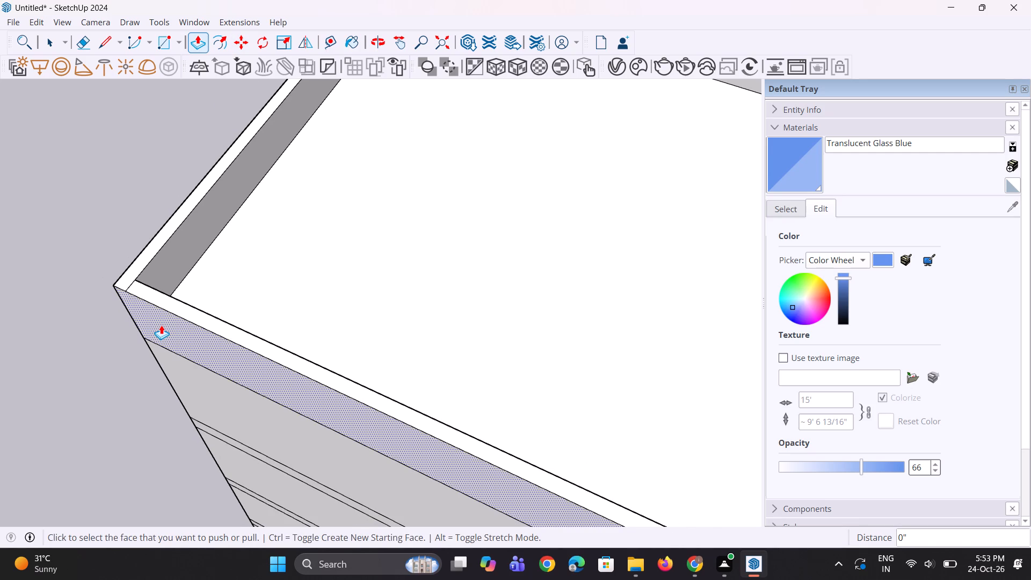
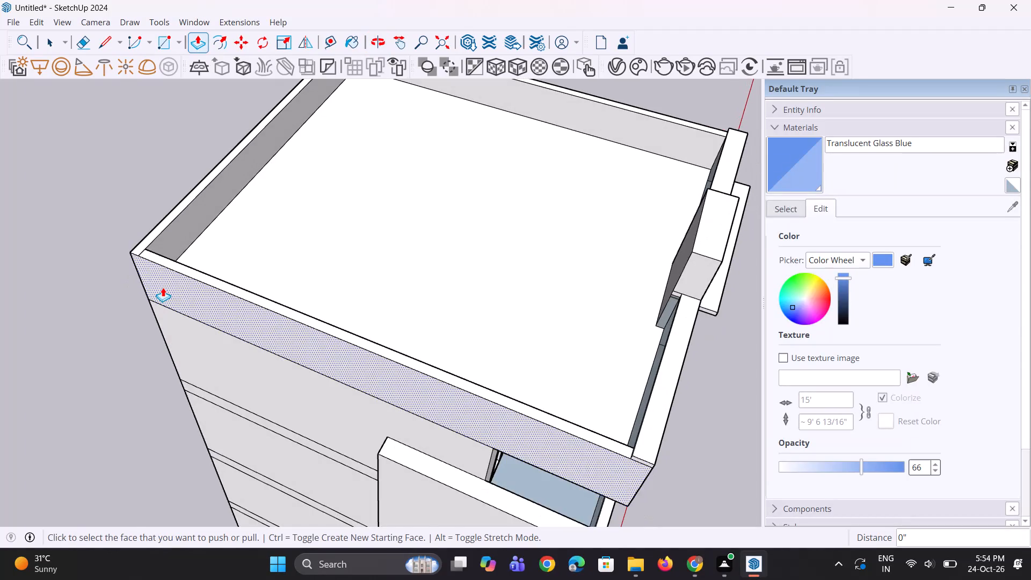
Erase the seam lines on top of the roof parapet at the two corners of the rear side.
scroll(158, 266, up, 11)
key(e)
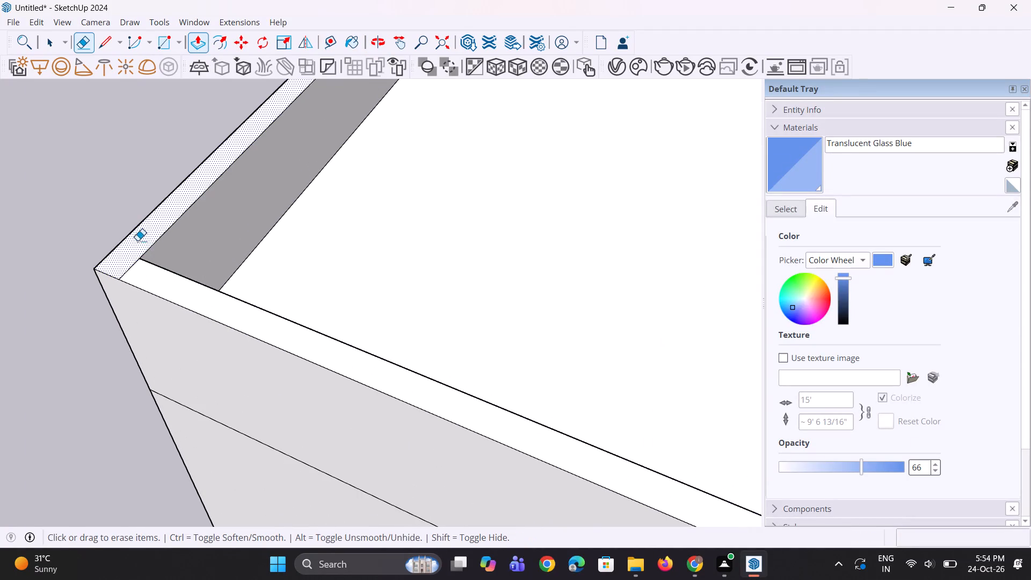
click(132, 267)
scroll(96, 371, down, 6)
scroll(108, 382, up, 1)
scroll(108, 382, down, 6)
scroll(253, 178, up, 4)
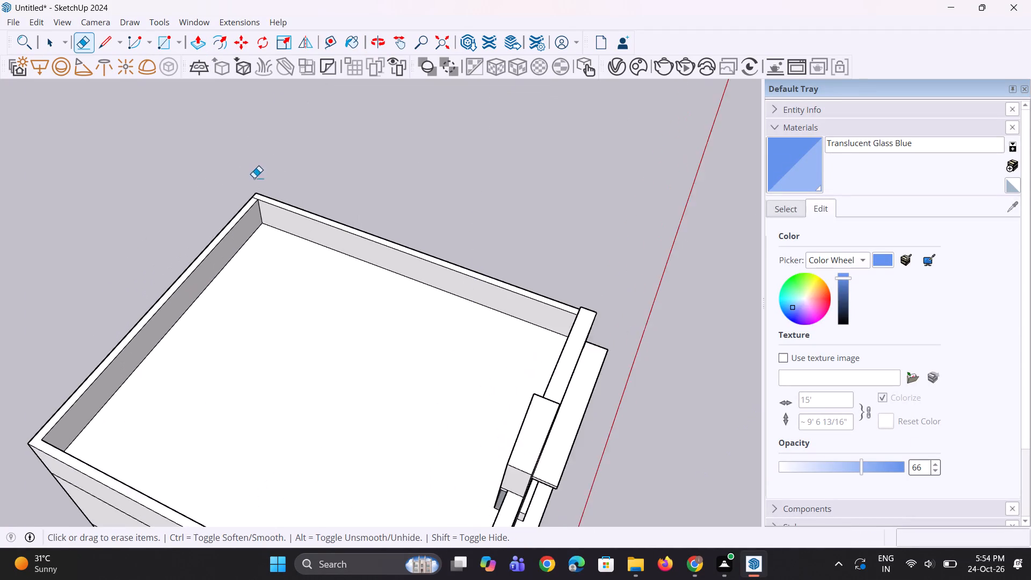
scroll(254, 178, up, 12)
drag(244, 206, 276, 191)
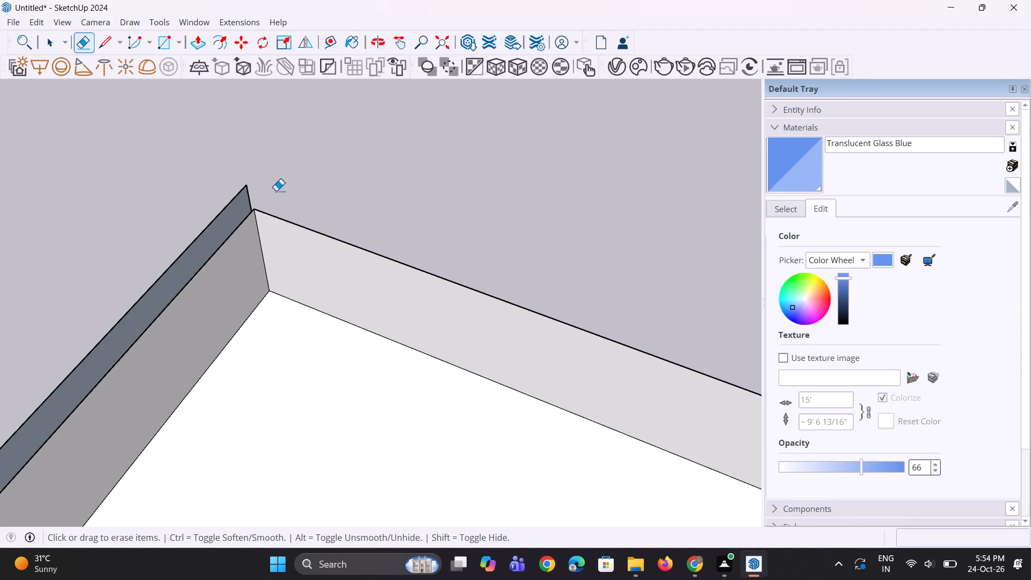
key(ctrl+z)
ctrl+scroll(267, 216, up, 7)
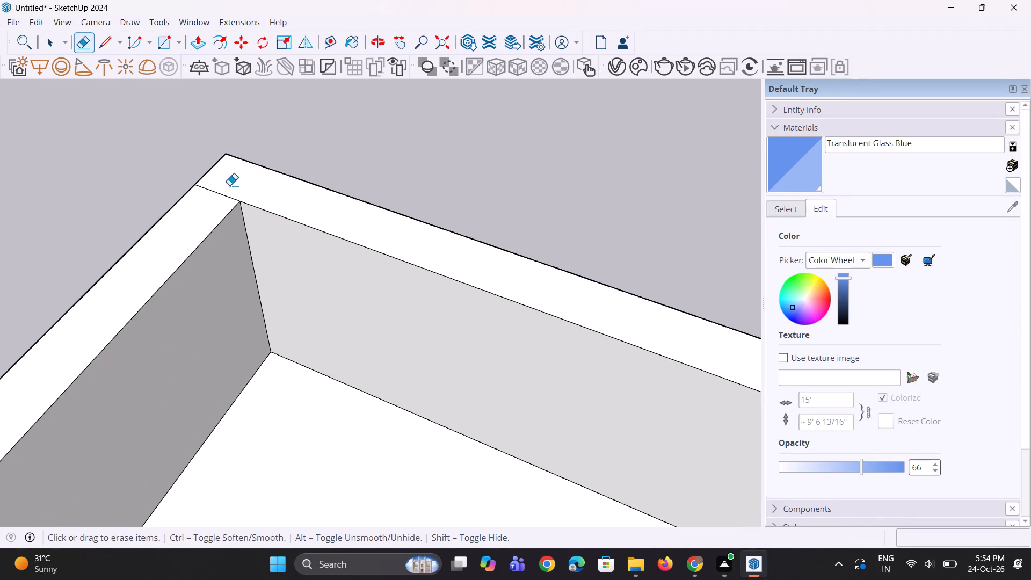
drag(224, 182, 212, 206)
scroll(222, 202, down, 6)
scroll(248, 197, up, 1)
scroll(252, 195, down, 14)
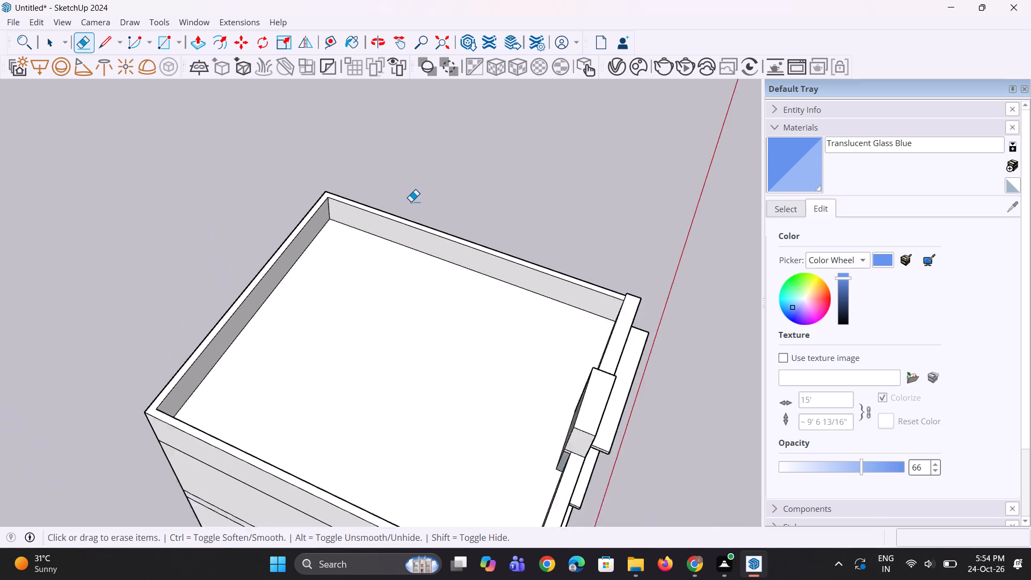
Examine the roof parapets, brick column and balcony facade from several angles and at full tower height.
scroll(411, 201, down, 6)
scroll(419, 375, up, 16)
middle_drag(513, 404, 519, 360)
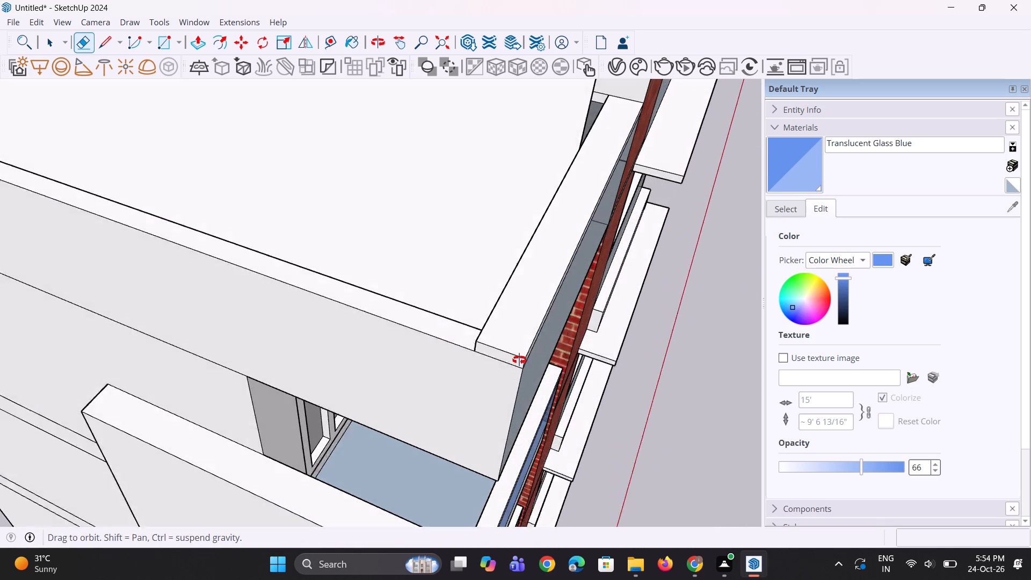
middle_drag(519, 360, 520, 349)
scroll(520, 349, down, 6)
middle_drag(521, 349, 447, 300)
scroll(447, 300, up, 1)
scroll(453, 344, down, 6)
middle_drag(461, 351, 324, 277)
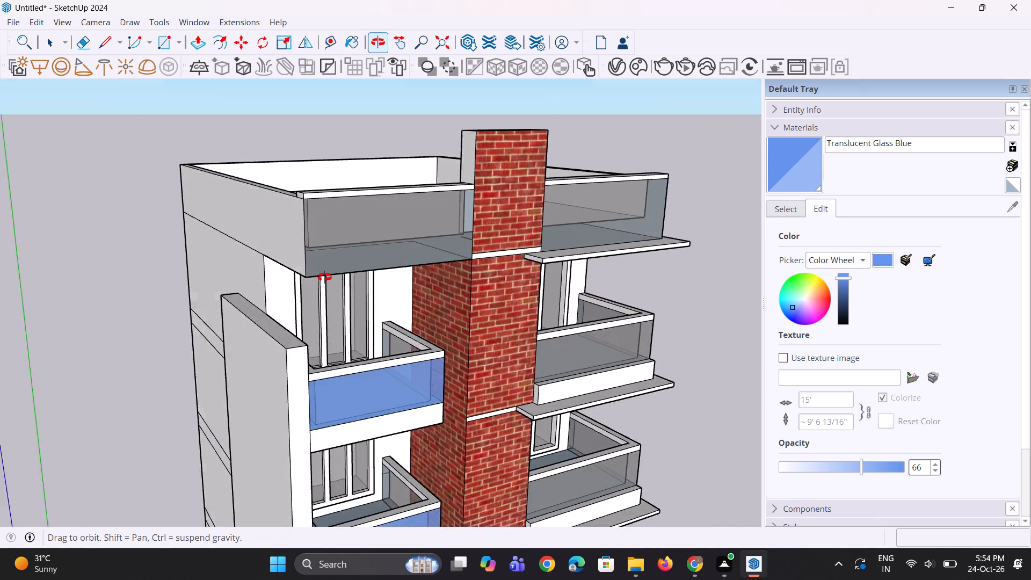
middle_drag(324, 277, 324, 278)
scroll(370, 330, up, 1)
scroll(370, 330, down, 6)
middle_drag(397, 329, 258, 347)
key(space)
key(space)
scroll(358, 320, up, 1)
scroll(364, 326, down, 4)
scroll(409, 320, up, 1)
middle_drag(409, 319, 414, 288)
scroll(414, 315, up, 4)
middle_drag(424, 351, 417, 323)
scroll(412, 323, up, 1)
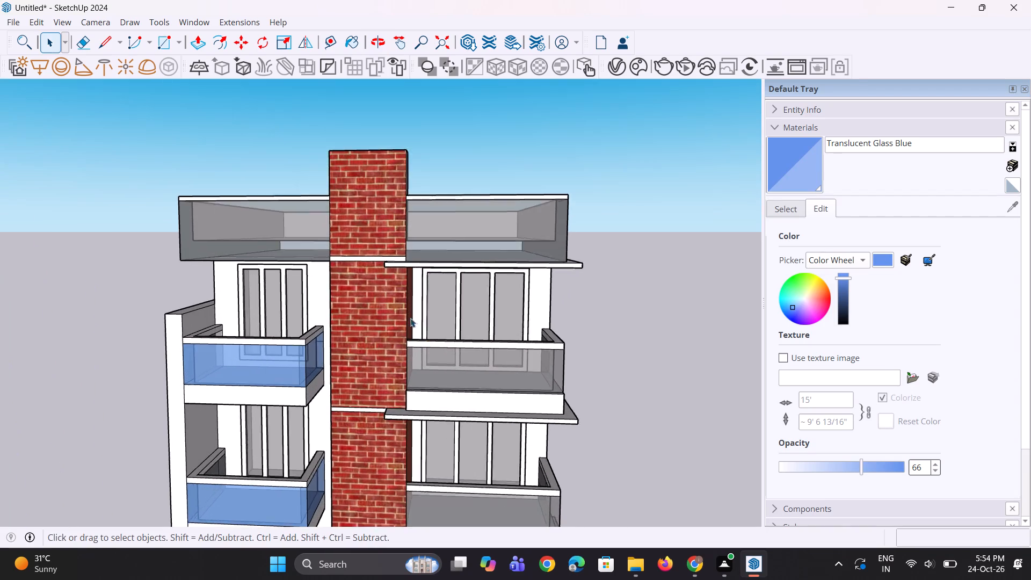
scroll(410, 318, up, 2)
scroll(403, 308, down, 1)
middle_drag(403, 307, 403, 270)
scroll(365, 259, down, 4)
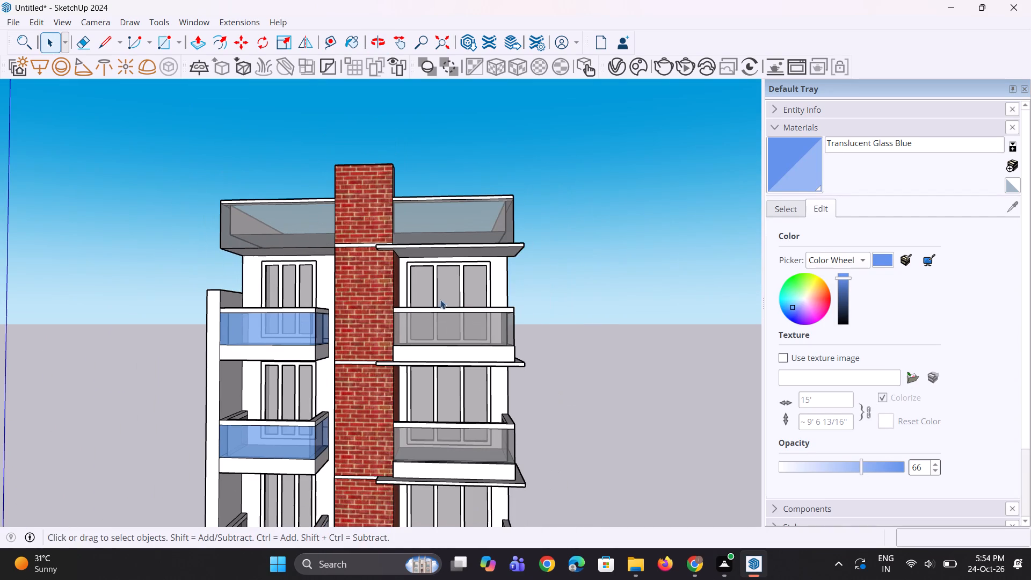
middle_drag(345, 346, 318, 354)
scroll(324, 288, down, 4)
middle_drag(325, 287, 316, 317)
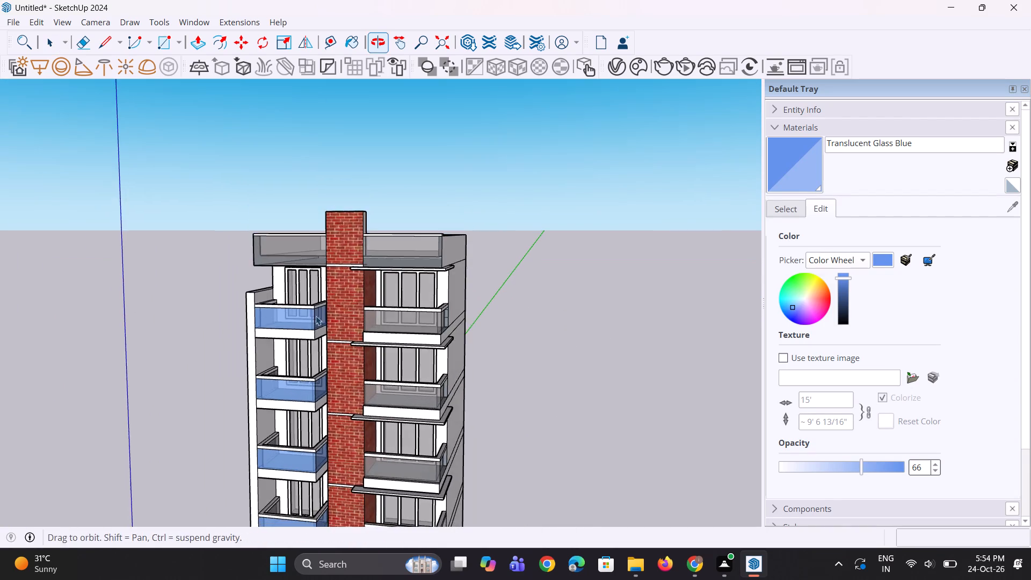
scroll(333, 275, down, 4)
scroll(333, 275, up, 1)
scroll(335, 270, down, 7)
scroll(332, 284, up, 3)
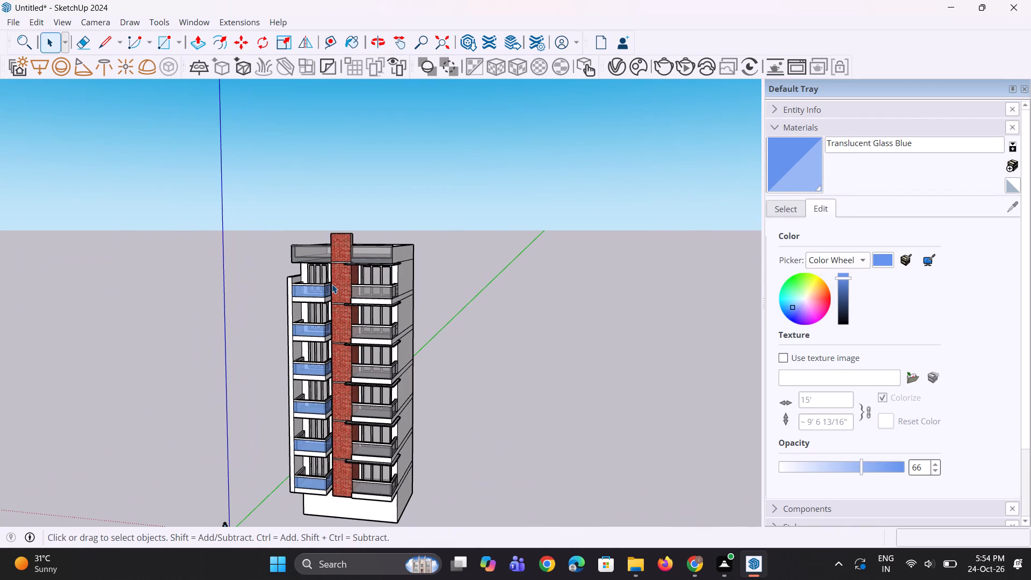
scroll(313, 364, up, 1)
scroll(313, 352, down, 3)
scroll(305, 443, up, 3)
Push/Pull the underside of the tower's base downward about 2' to form a plinth.
middle_drag(324, 472, 336, 404)
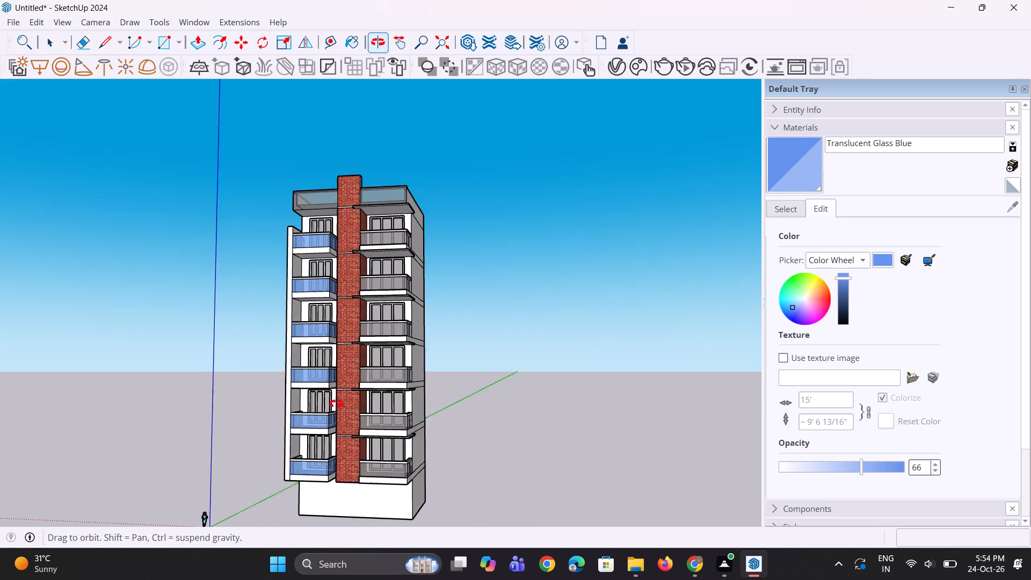
middle_drag(336, 404, 336, 403)
scroll(351, 319, down, 5)
scroll(344, 479, up, 6)
middle_drag(344, 451, 344, 412)
scroll(346, 428, up, 2)
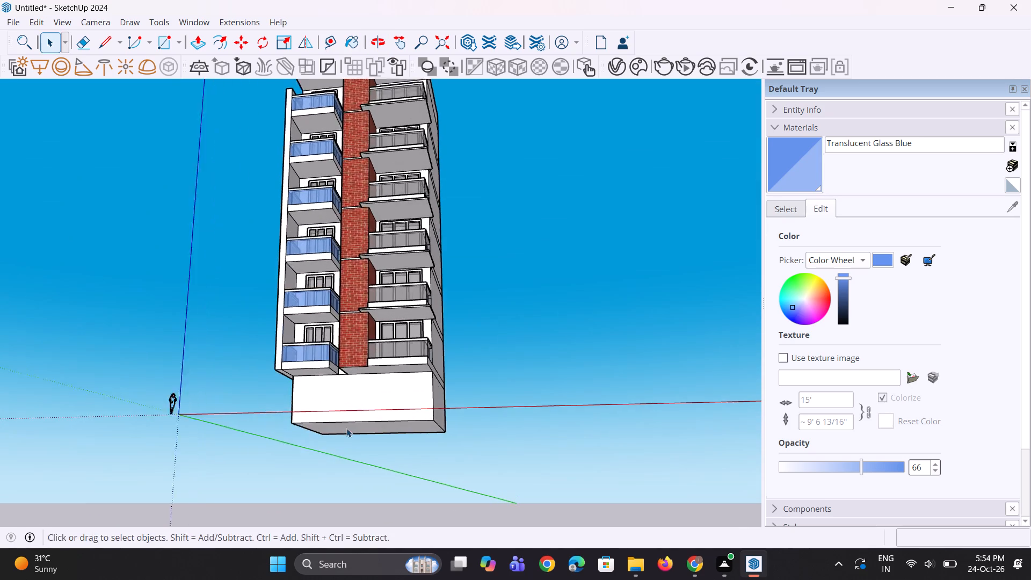
middle_drag(346, 437, 342, 376)
key(p)
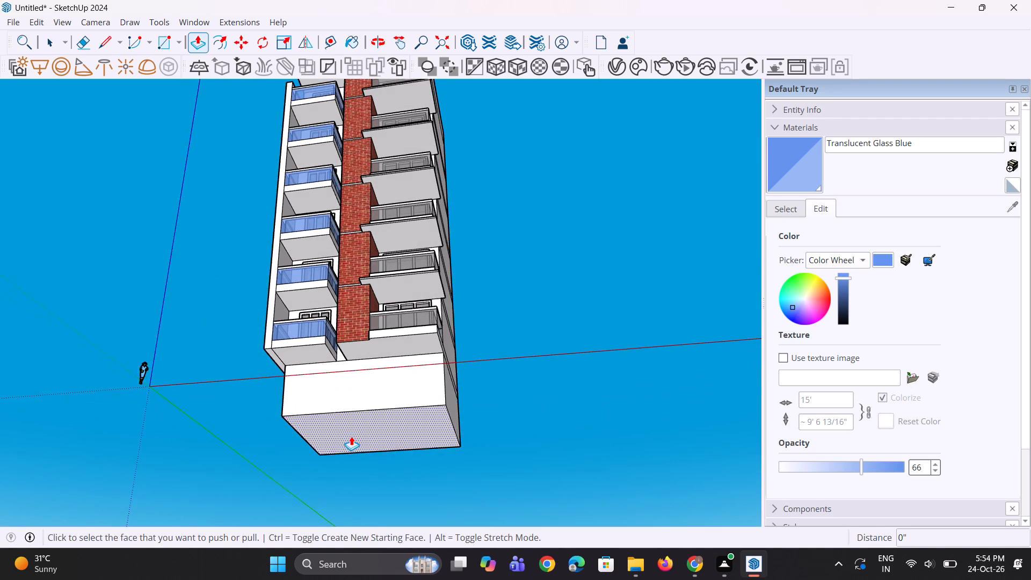
click(351, 436)
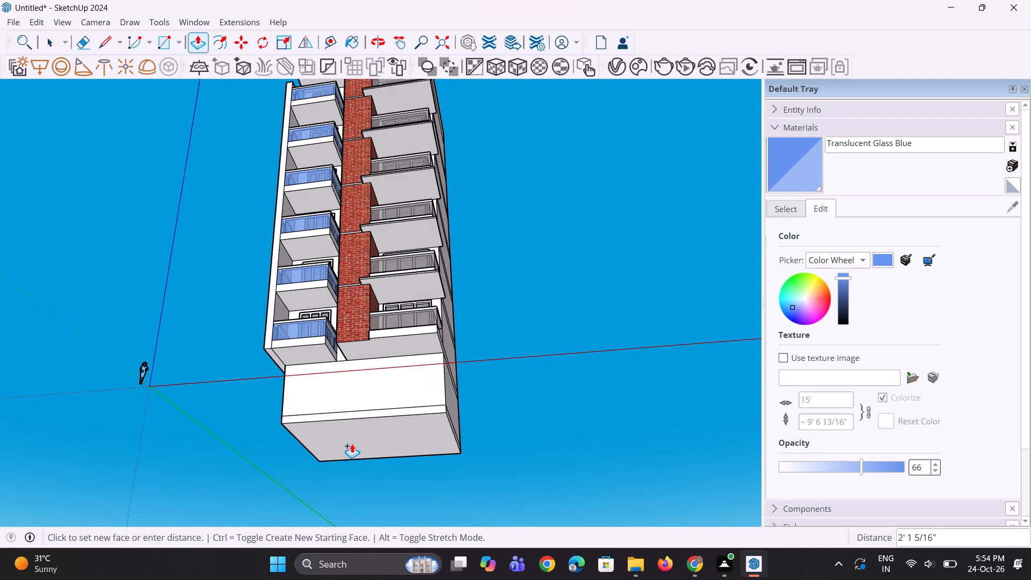
click(352, 444)
Pull the plinth's front face outward about 12' to form an entrance platform below the balconies.
middle_drag(380, 393, 344, 524)
scroll(362, 452, up, 2)
click(371, 439)
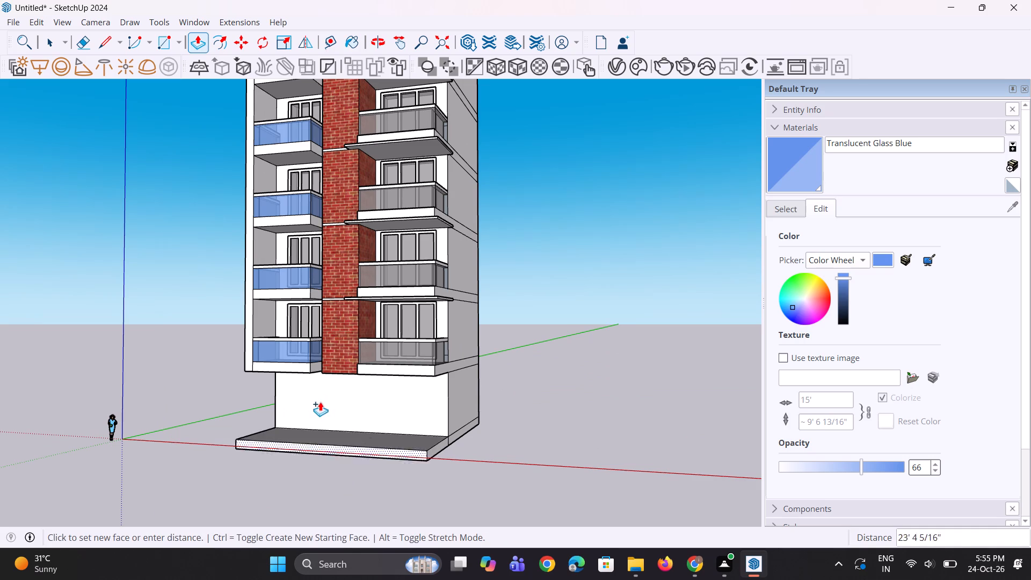
click(310, 367)
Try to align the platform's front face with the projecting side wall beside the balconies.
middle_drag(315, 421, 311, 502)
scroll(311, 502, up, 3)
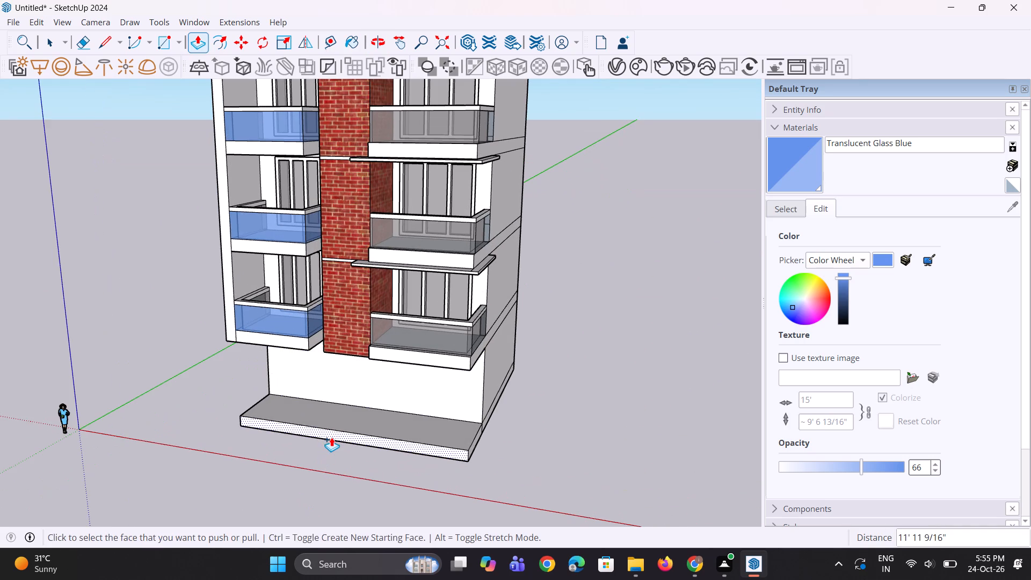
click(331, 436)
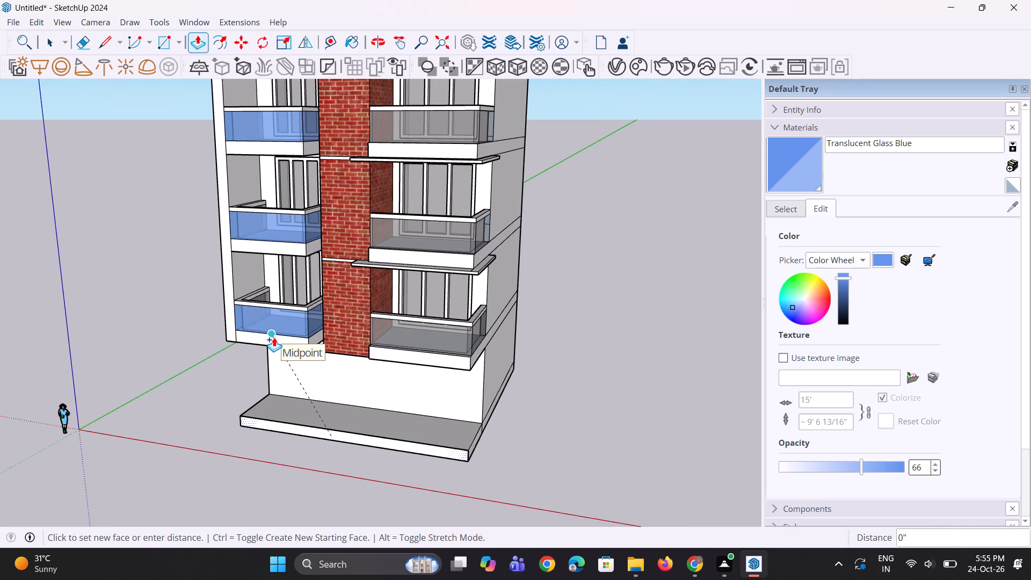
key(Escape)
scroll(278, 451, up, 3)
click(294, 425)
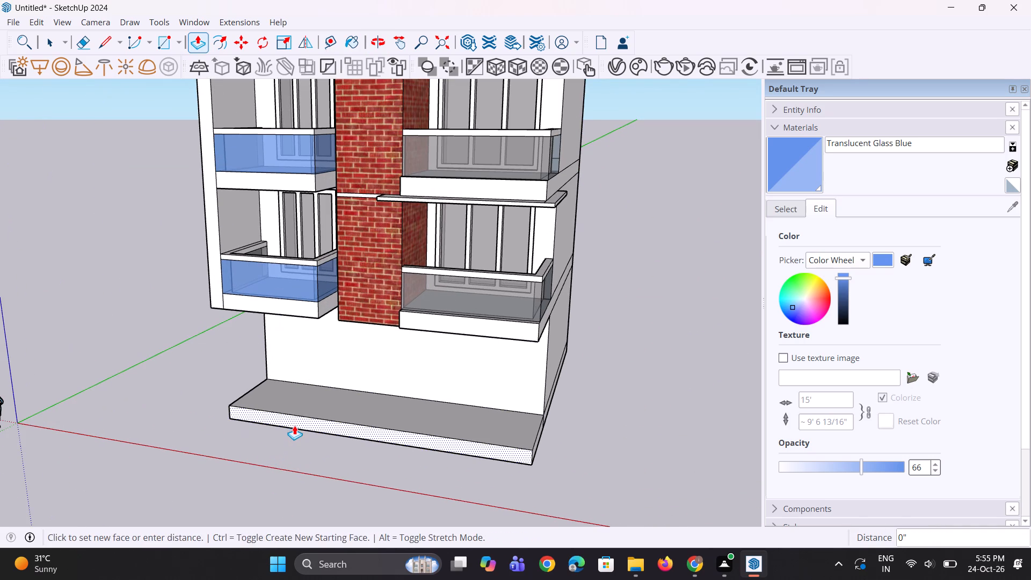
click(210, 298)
Pull the platform's front face outward by about another 3' 10".
middle_drag(235, 402, 217, 438)
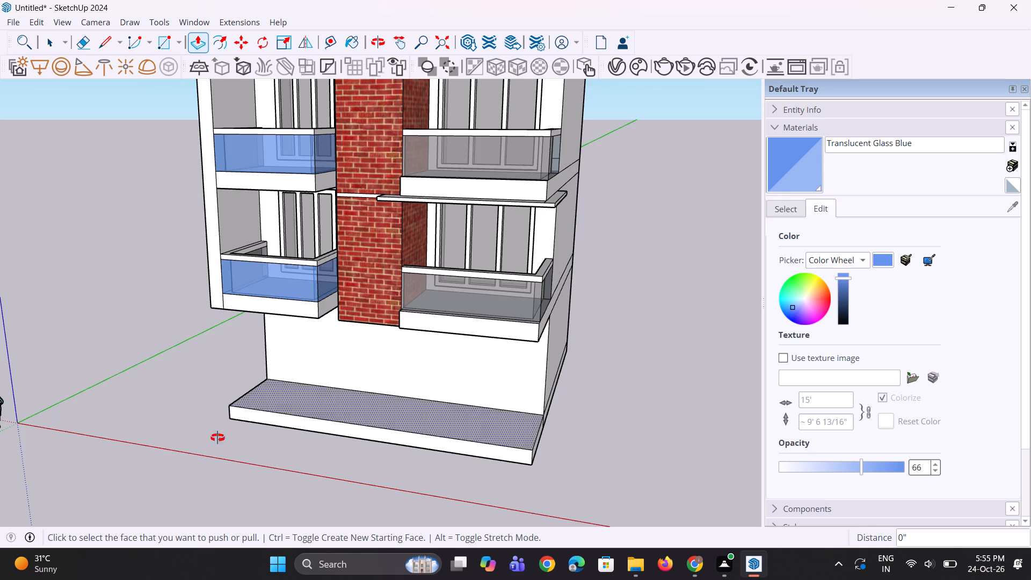
middle_drag(217, 438, 198, 470)
scroll(238, 461, up, 2)
click(308, 402)
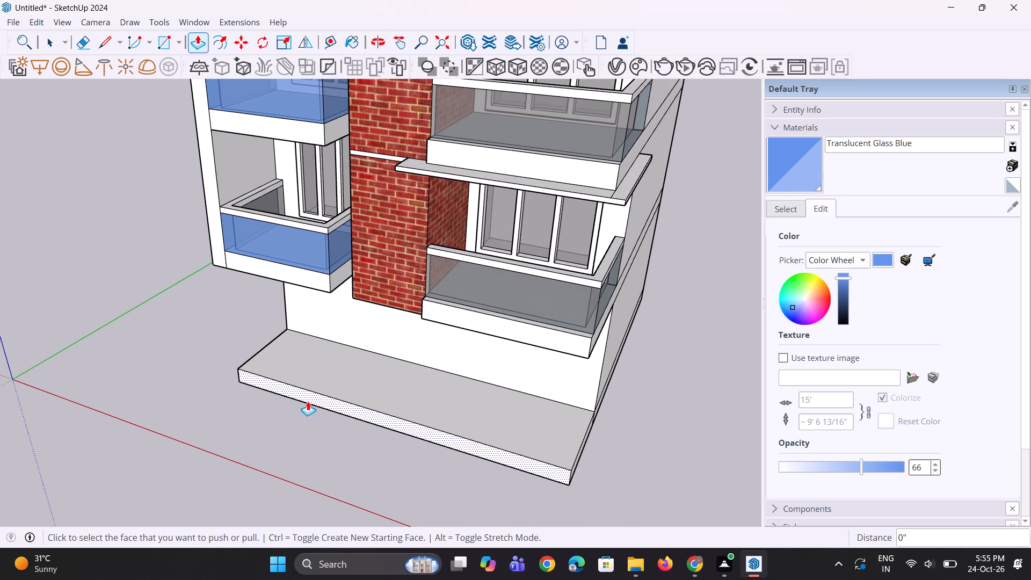
click(292, 419)
middle_drag(235, 477, 299, 454)
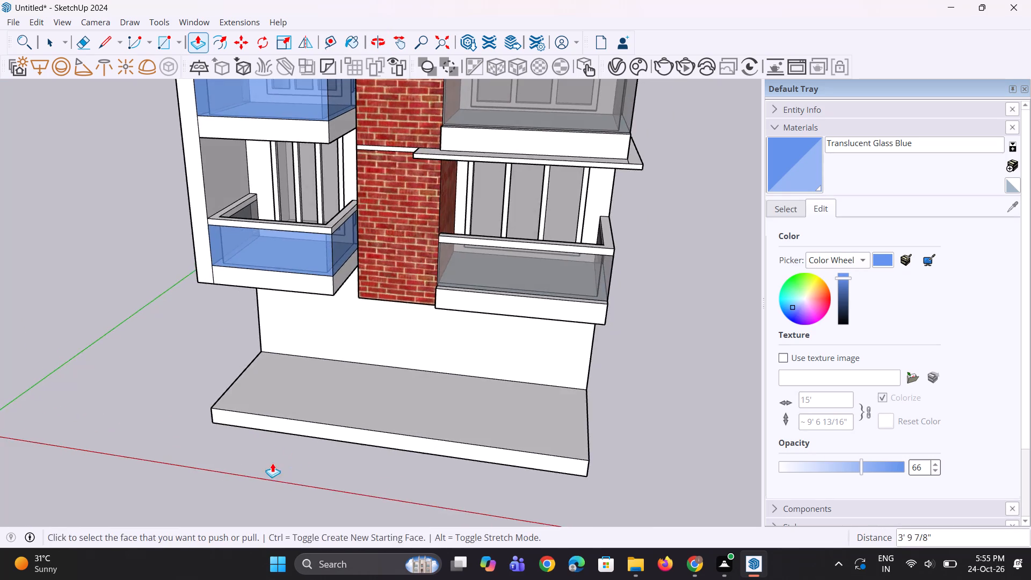
Examine the entrance platform and the tower's proportions from the canopy-side corner.
scroll(272, 463, down, 5)
middle_drag(420, 461, 194, 434)
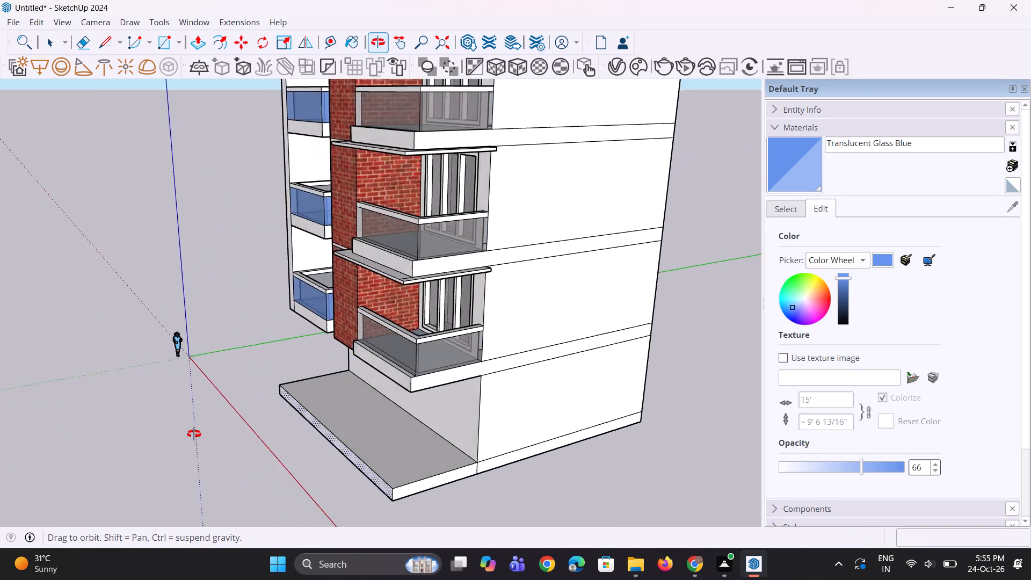
middle_drag(194, 434, 314, 479)
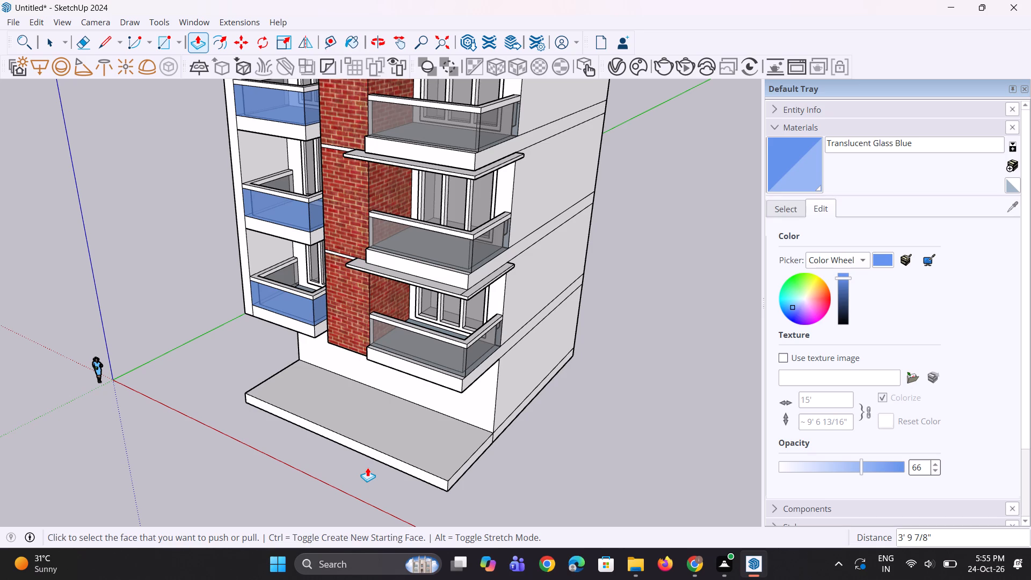
key(space)
key(space)
key(space)
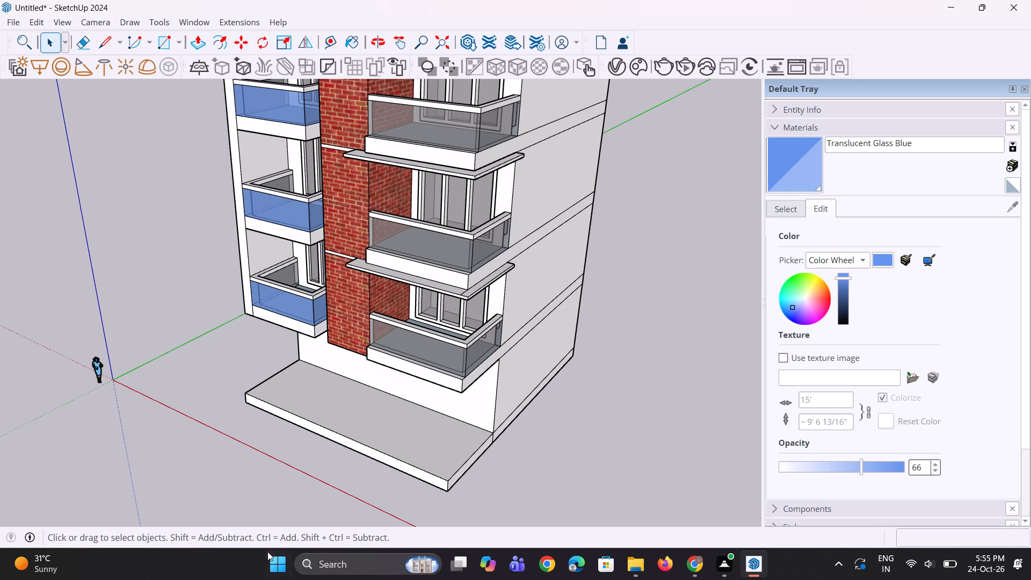
scroll(322, 383, down, 5)
middle_drag(366, 491, 315, 507)
scroll(366, 491, up, 1)
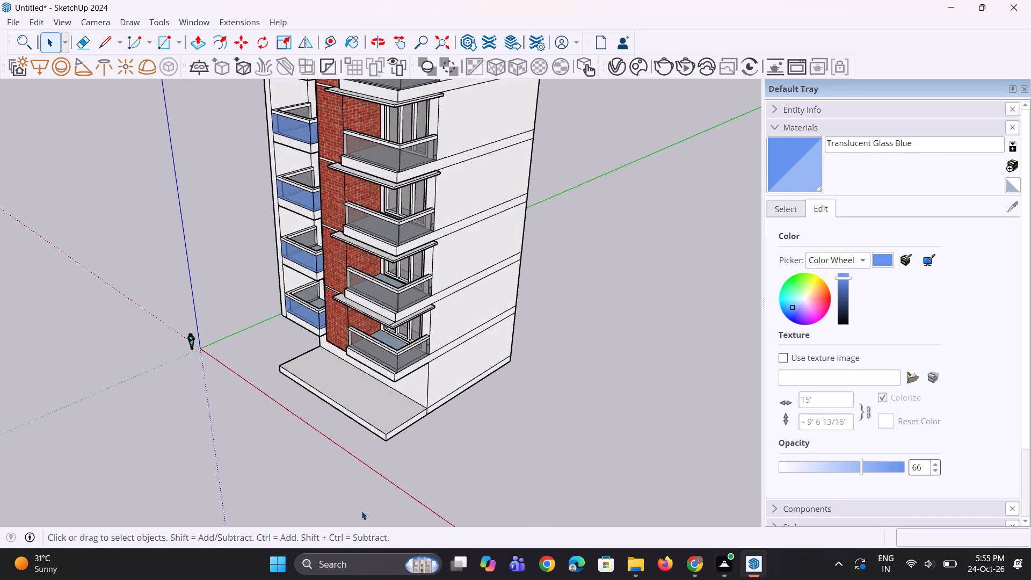
scroll(361, 511, down, 5)
middle_drag(390, 508, 389, 449)
scroll(413, 538, down, 4)
middle_drag(413, 514, 398, 495)
scroll(403, 509, up, 1)
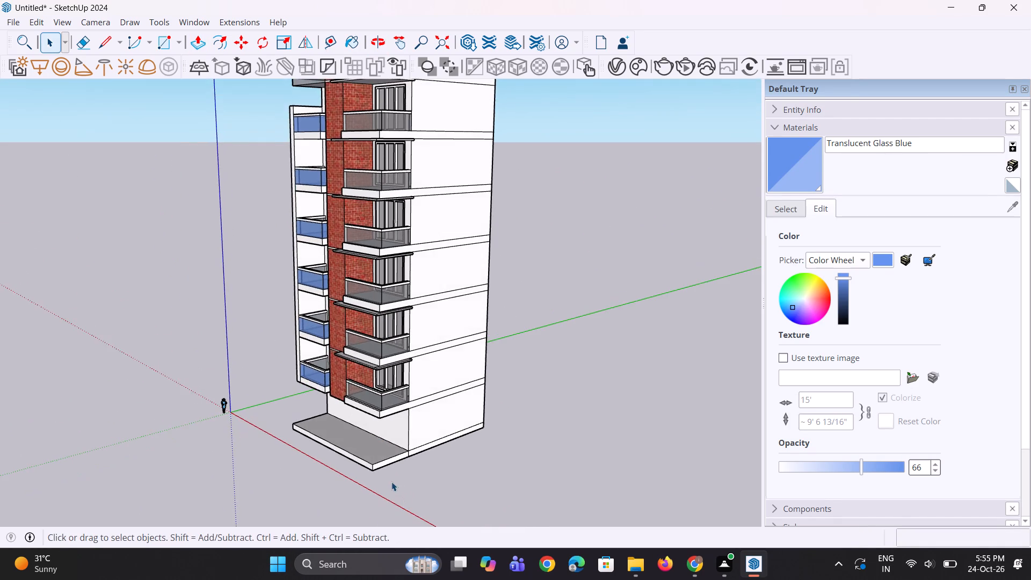
scroll(379, 521, down, 4)
middle_drag(337, 437, 365, 370)
scroll(365, 382, up, 6)
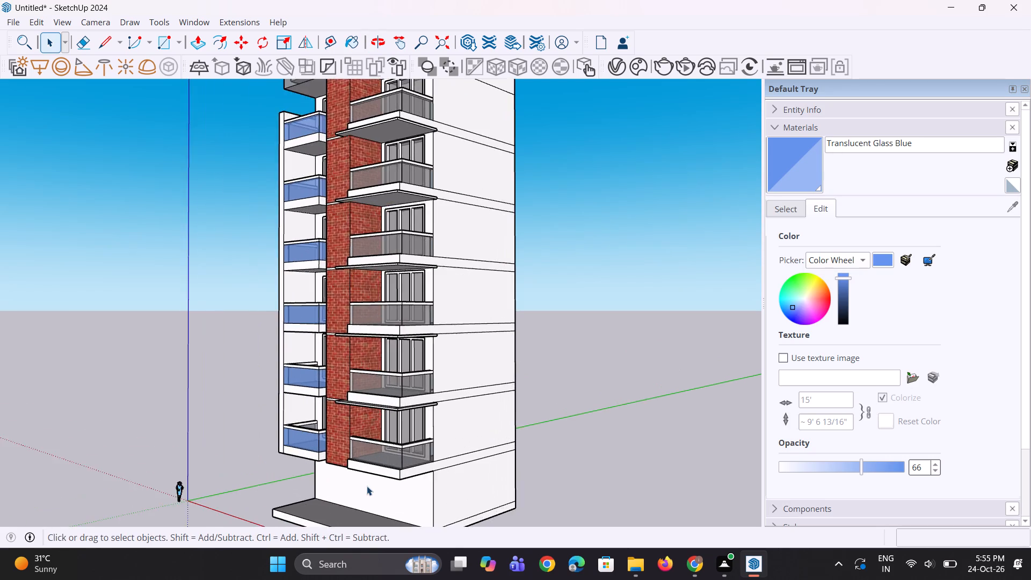
scroll(367, 486, up, 1)
scroll(279, 398, down, 4)
middle_drag(312, 460, 300, 491)
scroll(300, 491, up, 4)
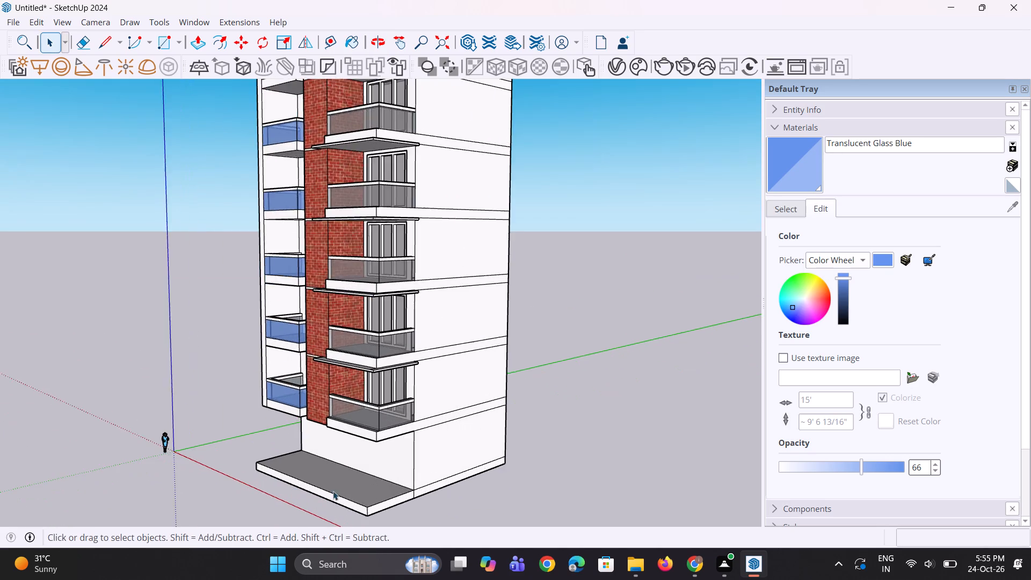
Copy the platform's upper front edge 1' inward to mark out a strip along the front.
scroll(333, 491, up, 2)
middle_drag(335, 490, 320, 534)
scroll(372, 509, up, 2)
click(354, 511)
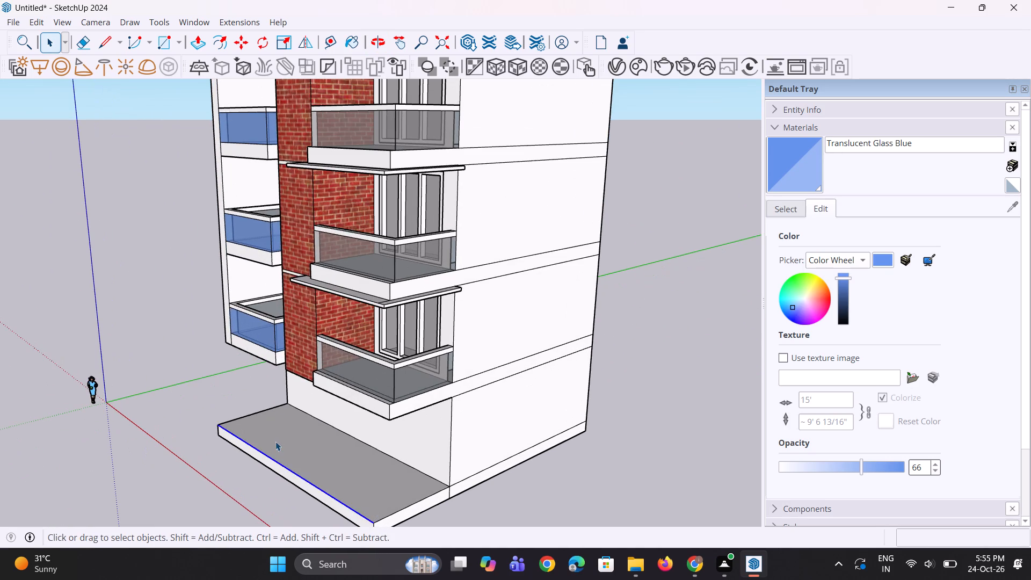
scroll(275, 440, down, 4)
middle_drag(296, 433, 292, 497)
scroll(341, 481, up, 6)
key(m)
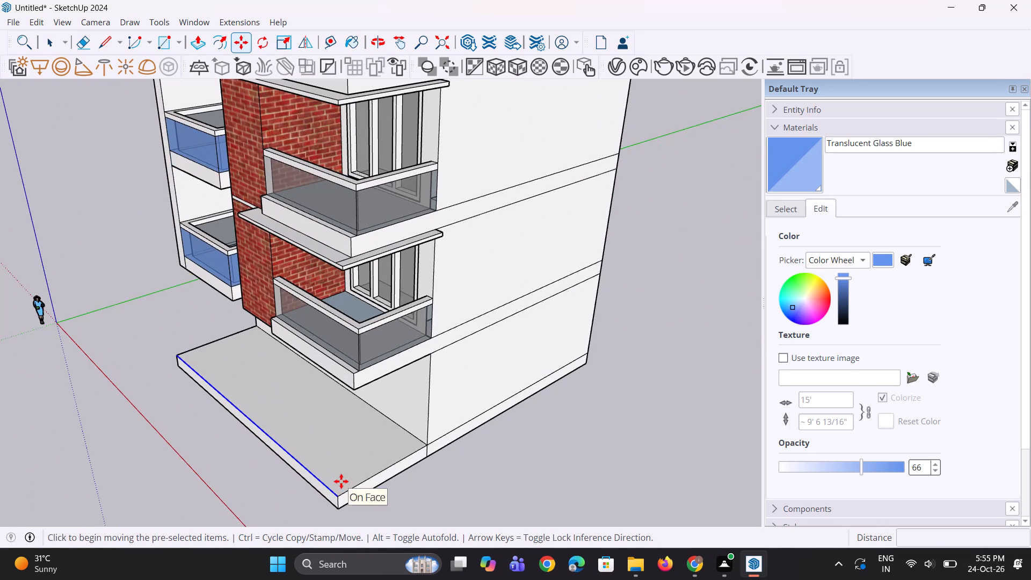
scroll(341, 479, up, 2)
click(336, 498)
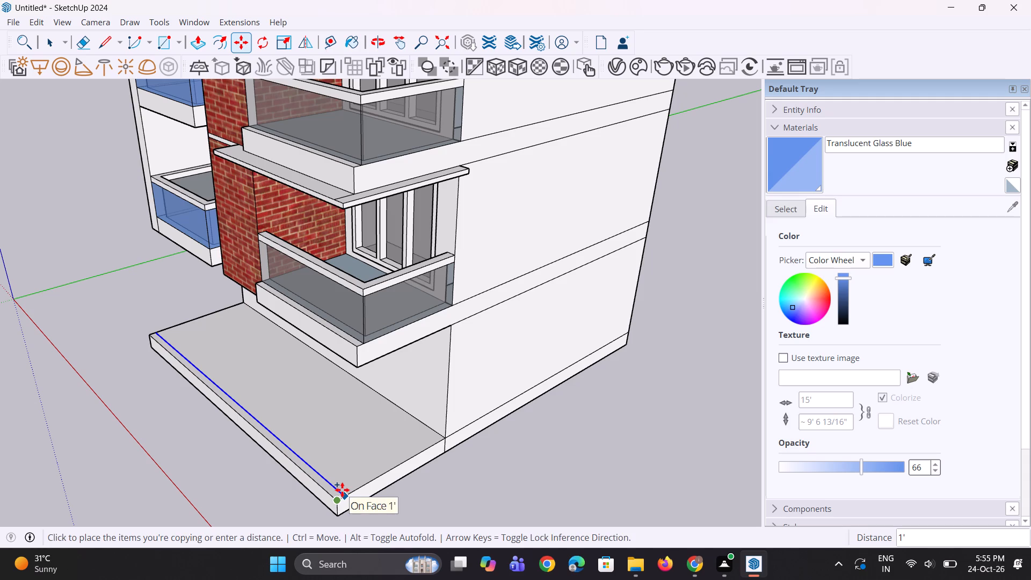
click(342, 490)
middle_drag(316, 497, 338, 498)
key(space)
key(space)
Copy the strip's short end edge about 10' 2" along the platform front to divide off an end section.
scroll(311, 459, up, 2)
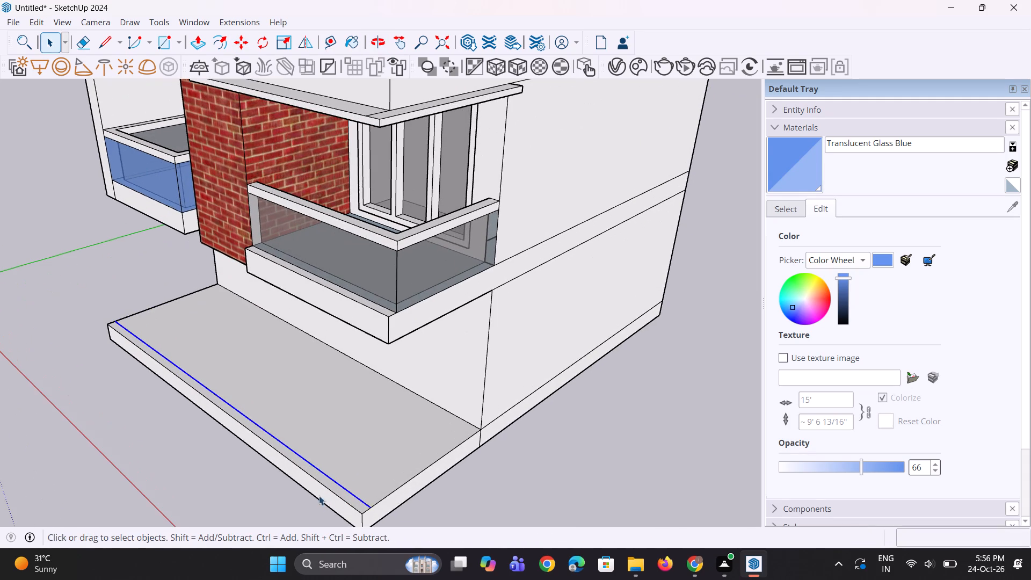
click(360, 511)
scroll(361, 511, up, 1)
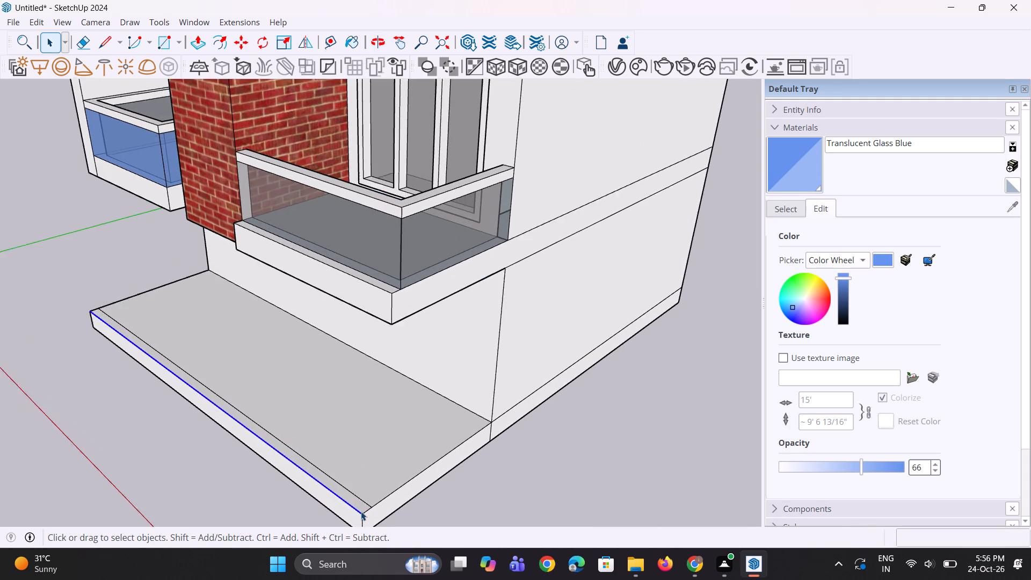
scroll(361, 511, up, 1)
click(365, 511)
scroll(365, 511, up, 1)
key(m)
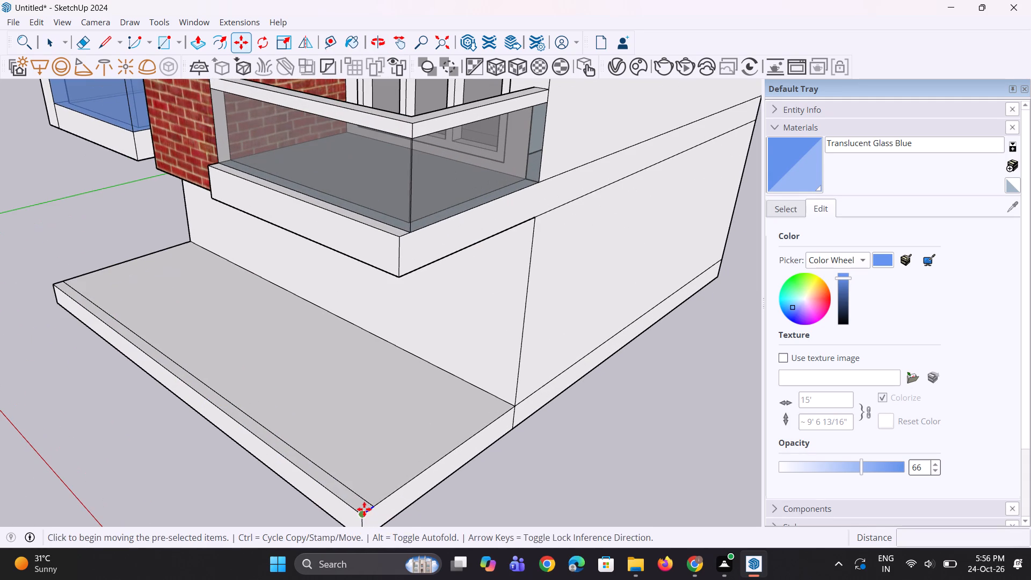
click(363, 516)
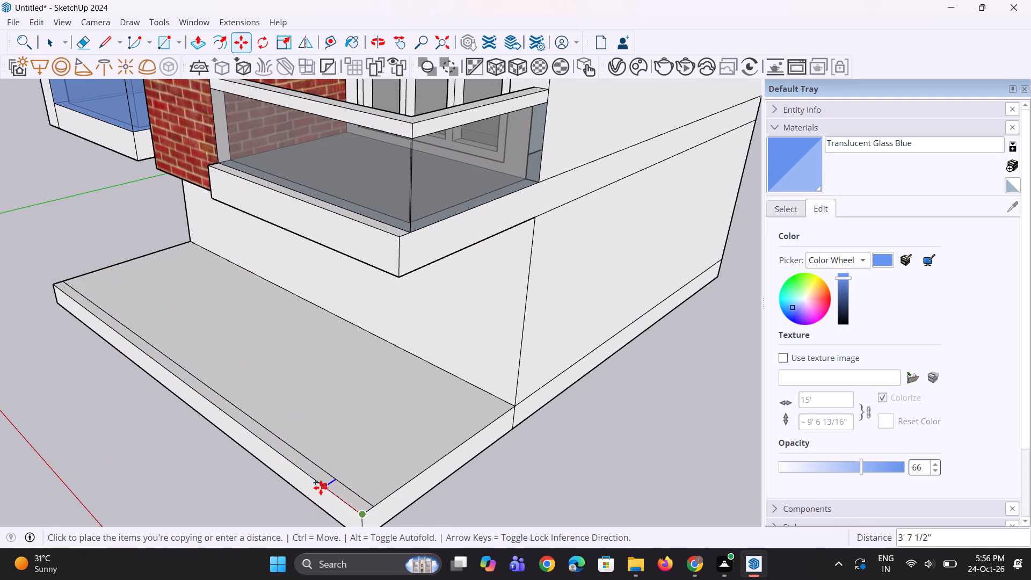
click(262, 440)
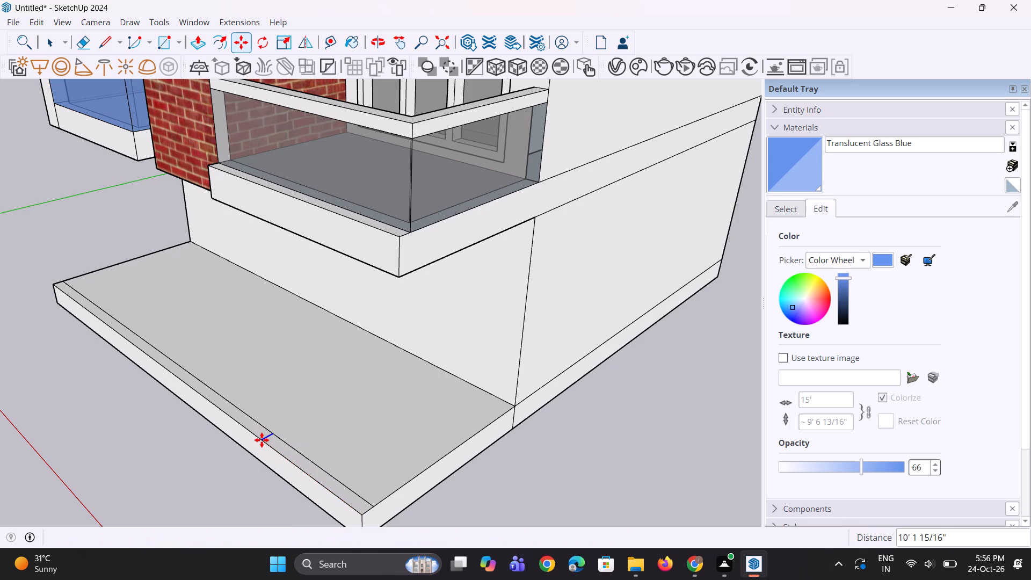
Copy the dividing edge another 17' 5" or so along the front strip to mark the other side of the entrance opening.
key(m)
click(260, 439)
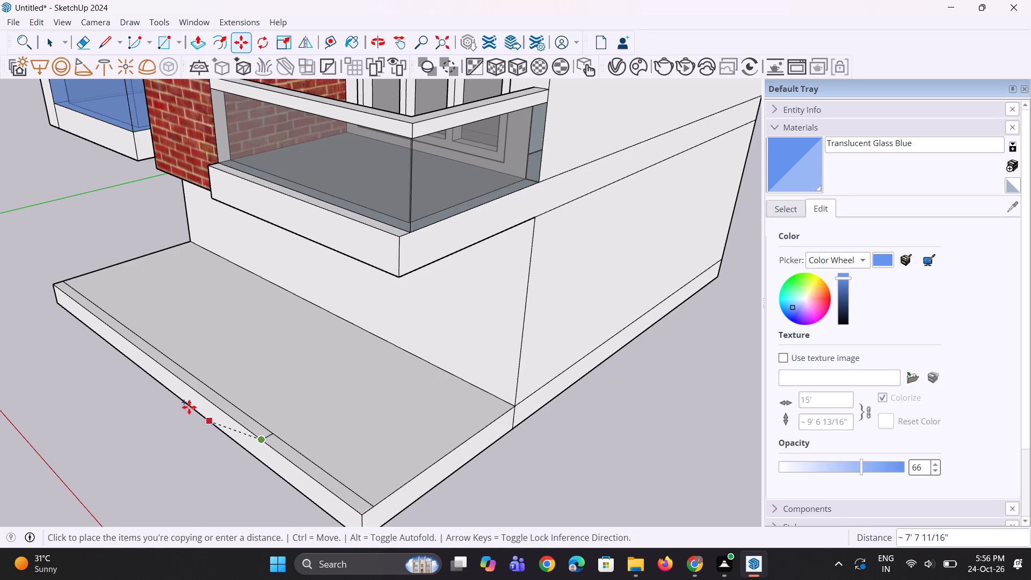
click(132, 343)
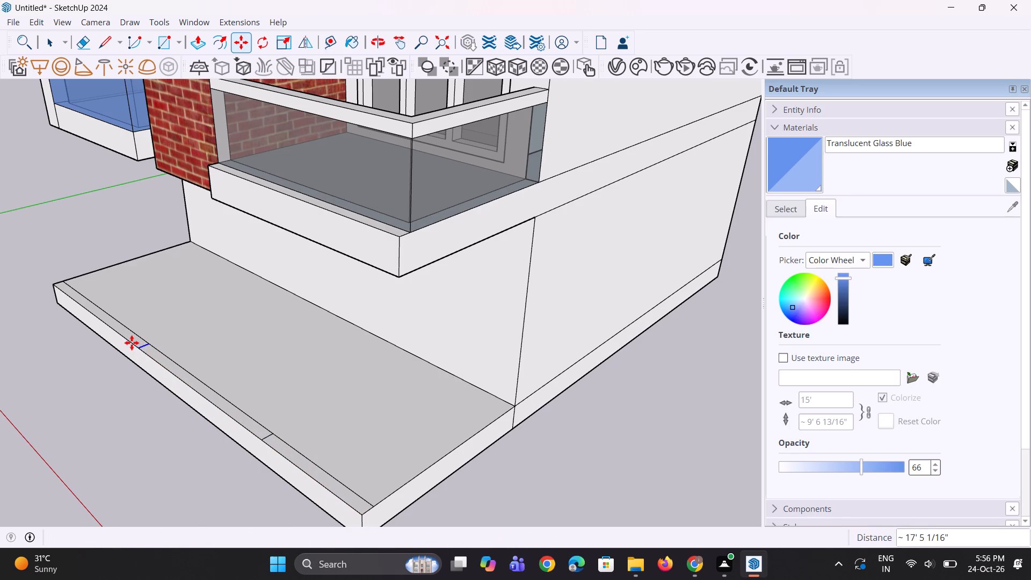
key(space)
key(space)
click(156, 435)
Move the second dividing edge about 2' along the strip toward the first one.
middle_drag(136, 465, 234, 452)
scroll(234, 452, down, 5)
scroll(224, 430, up, 2)
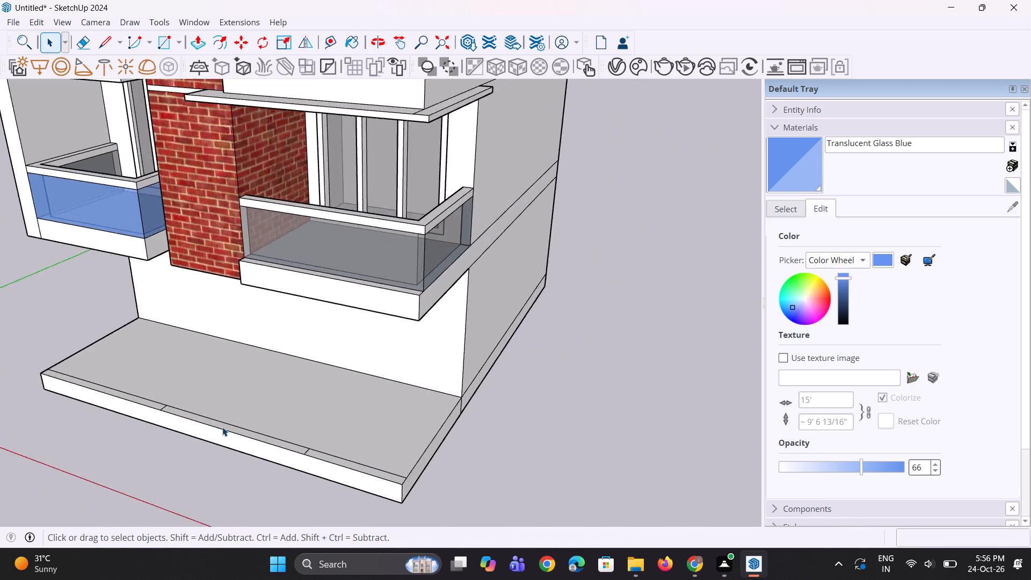
scroll(222, 427, up, 8)
click(137, 396)
scroll(135, 401, up, 2)
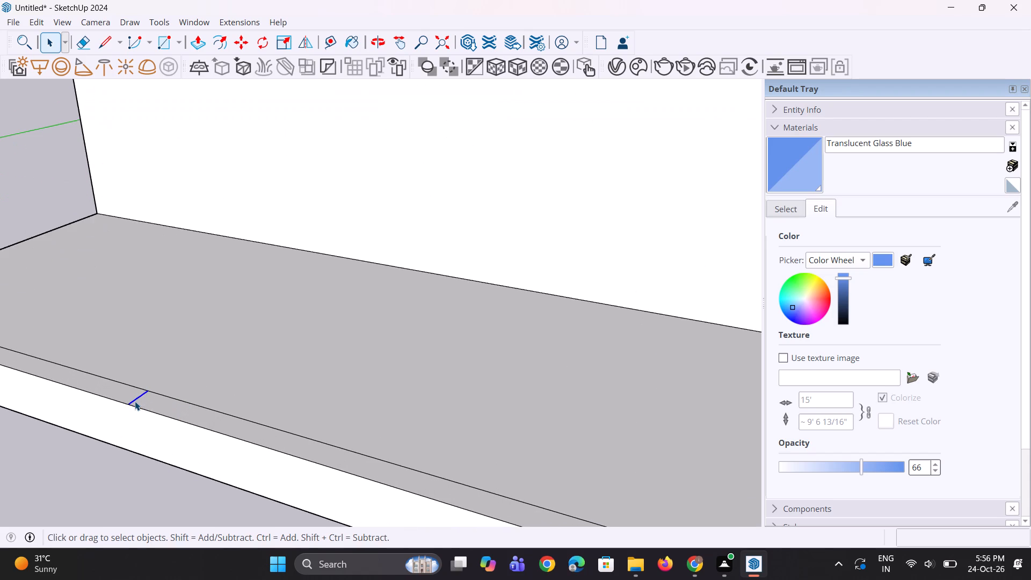
key(m)
click(155, 389)
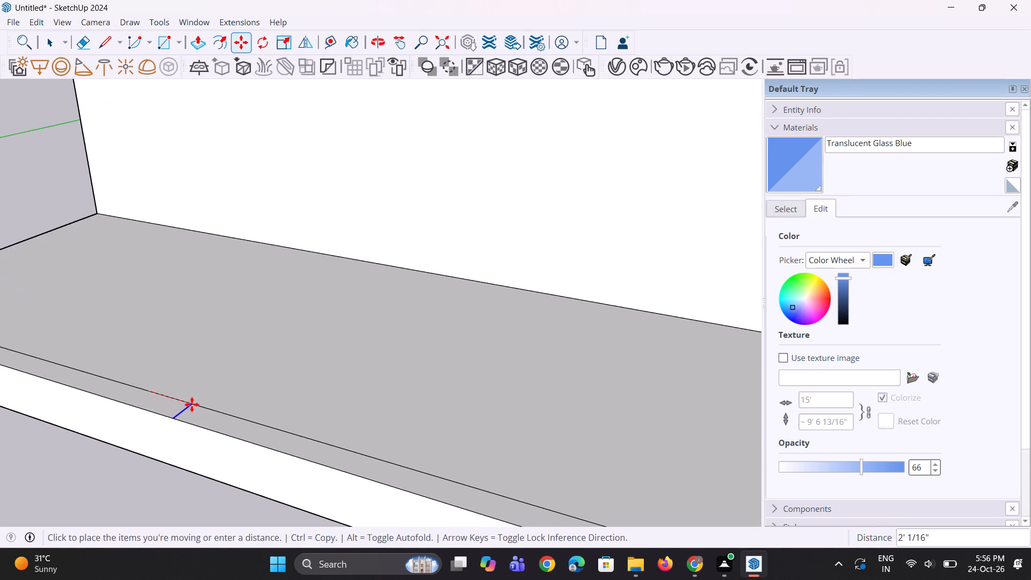
click(192, 404)
scroll(192, 443, down, 5)
key(space)
click(147, 450)
key(space)
Raise both end sections of the front strip about 6' 4" as parapet walls, leaving the middle section open.
scroll(235, 423, down, 5)
middle_drag(271, 452, 282, 437)
scroll(271, 452, up, 1)
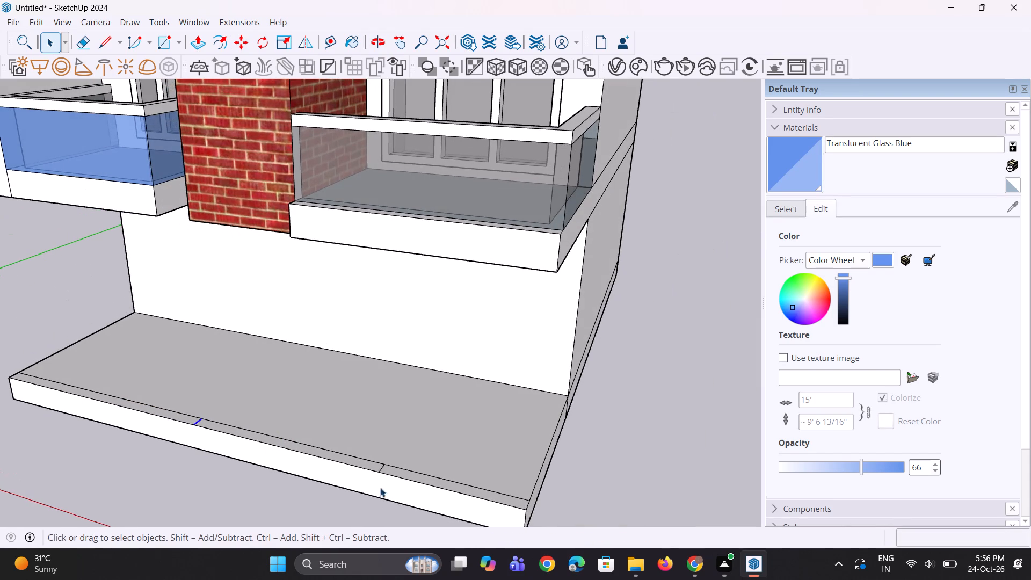
key(p)
click(500, 497)
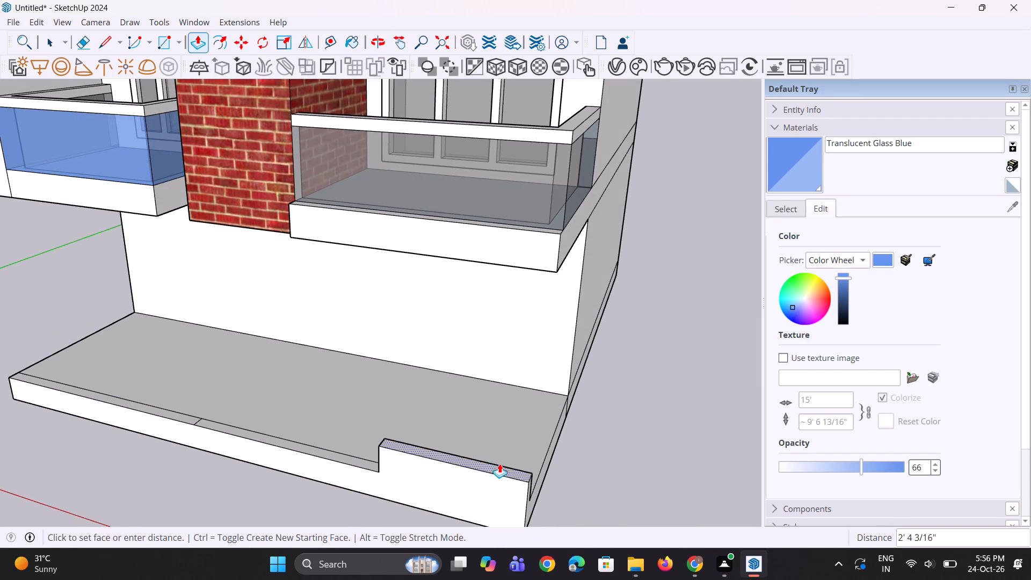
click(500, 412)
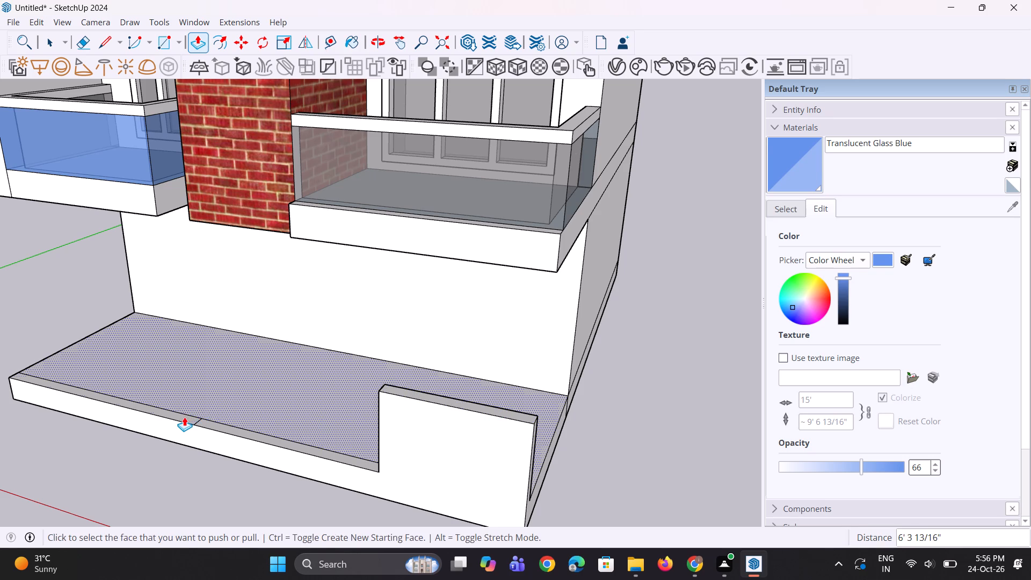
double_click(184, 417)
middle_drag(390, 472, 0, 451)
middle_click(286, 446)
key(space)
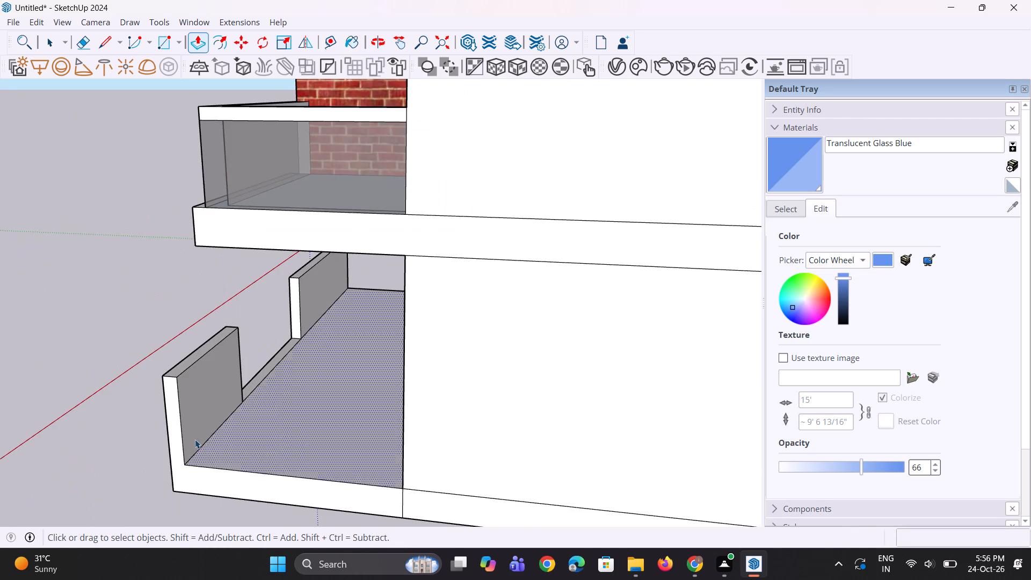
Copy the inner vertical end edge of one front wall inward to mark a narrow strip for the side wall.
key(space)
scroll(190, 439, up, 2)
click(181, 433)
scroll(181, 433, up, 2)
text(,m)
ctrl+scroll(179, 412, up, 2)
click(168, 336)
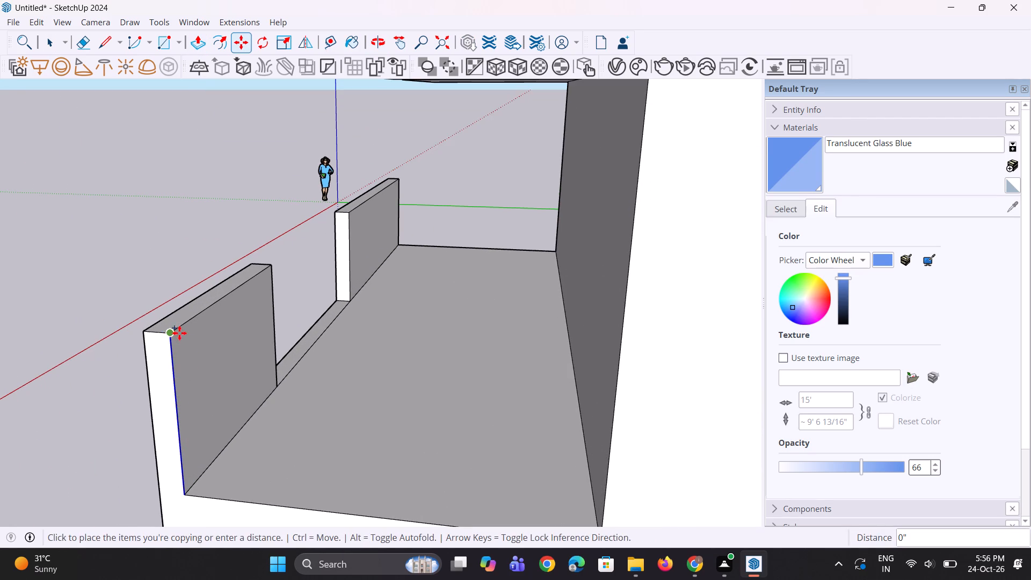
click(185, 330)
Extrude the marked strip about 14' 9" back to the building wall to form the platform's side wall.
key(p)
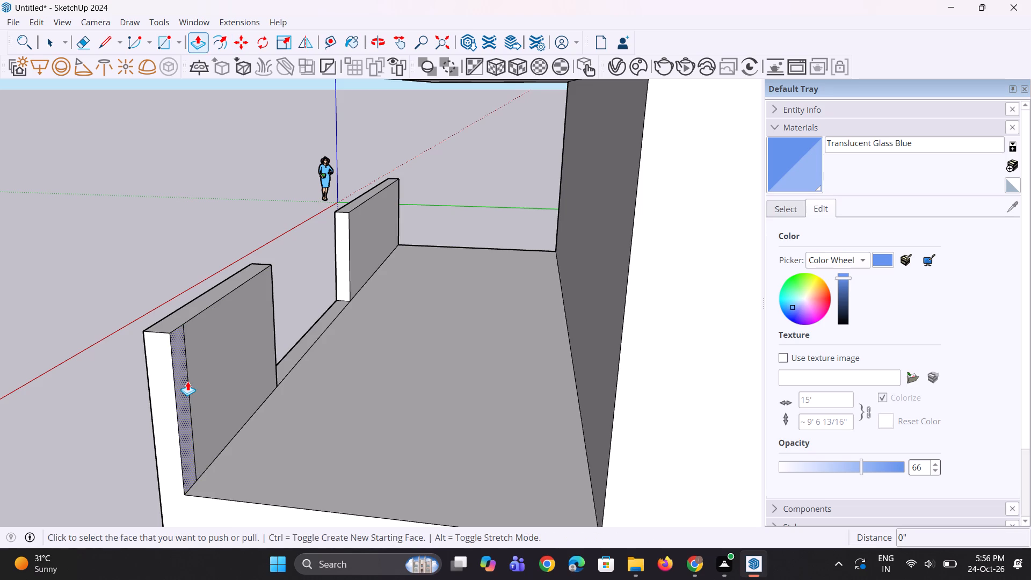
double_click(186, 382)
key(ctrl+z)
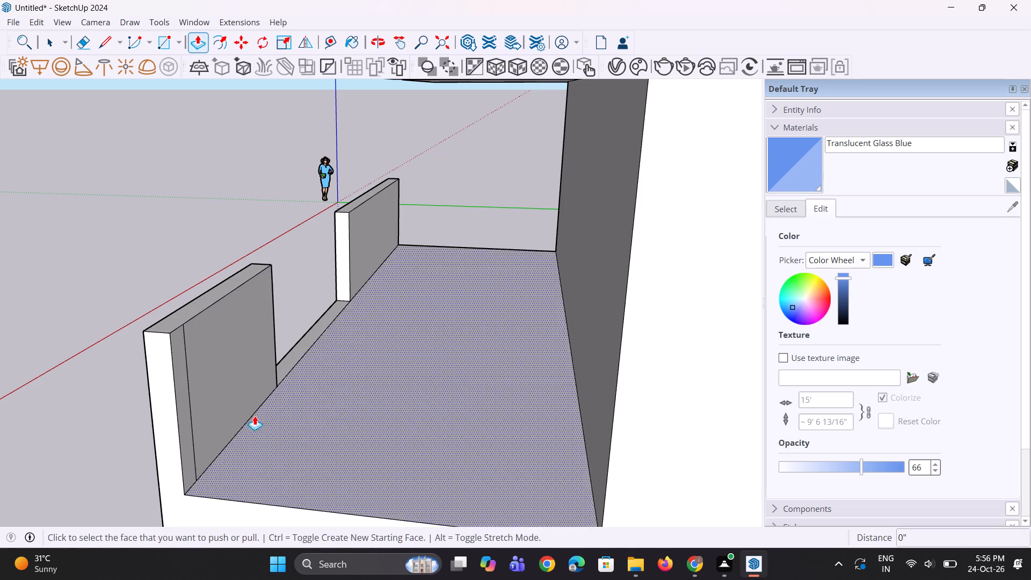
click(186, 390)
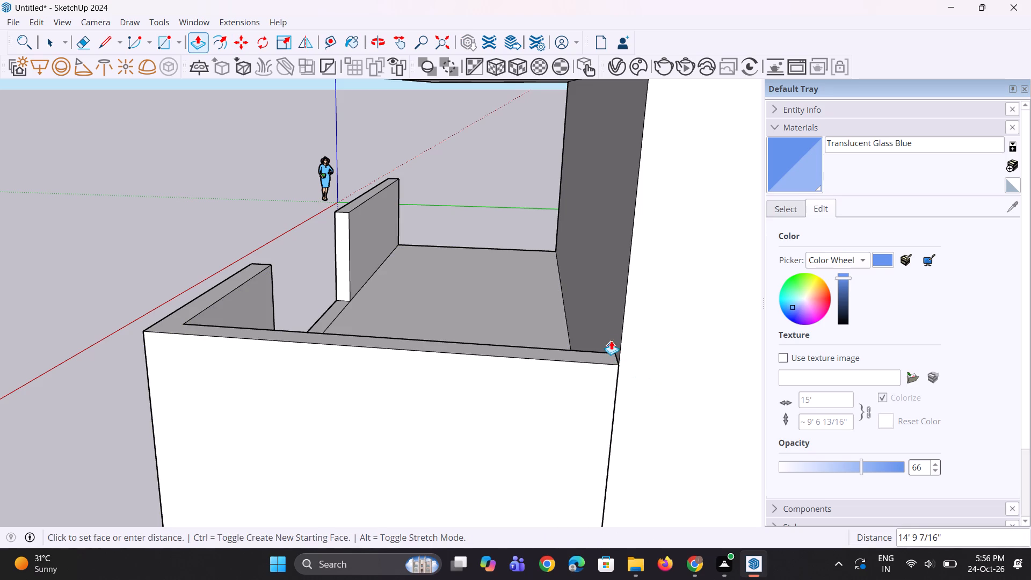
click(621, 336)
Copy the inner vertical end edge of the opposite front wall 1' inward to mark the second side wall's thickness.
scroll(350, 364, down, 5)
middle_drag(103, 403, 730, 433)
scroll(540, 473, up, 1)
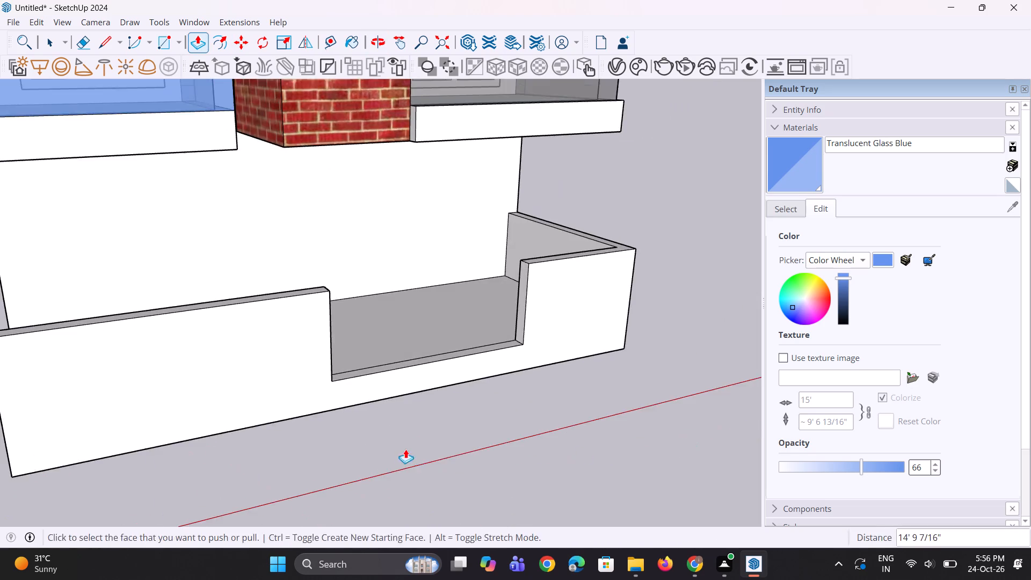
middle_drag(403, 452, 643, 369)
middle_drag(418, 404, 481, 460)
scroll(544, 439, up, 2)
right_drag(561, 436, 578, 434)
key(space)
key(space)
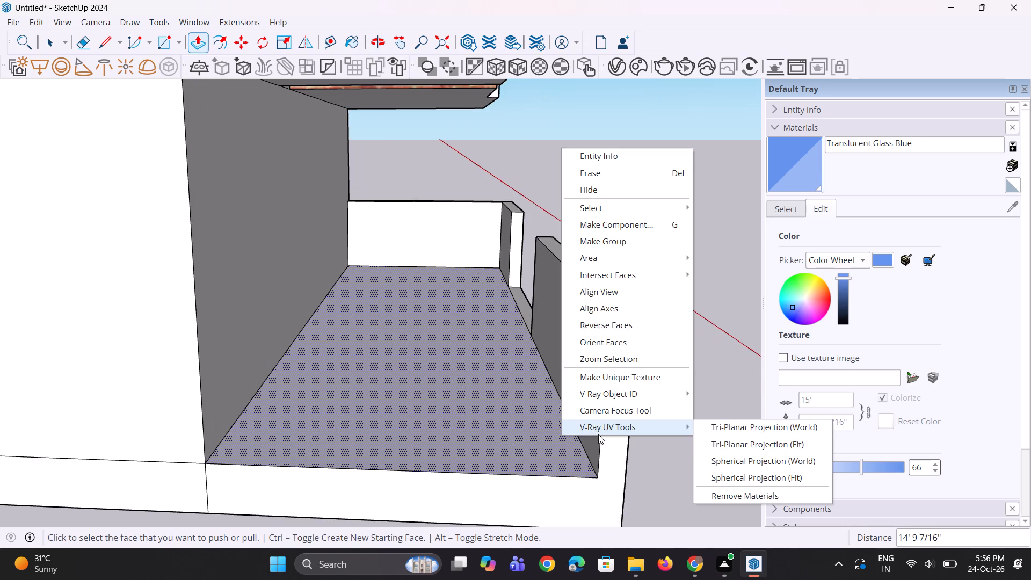
click(546, 189)
middle_drag(555, 348, 570, 346)
key(space)
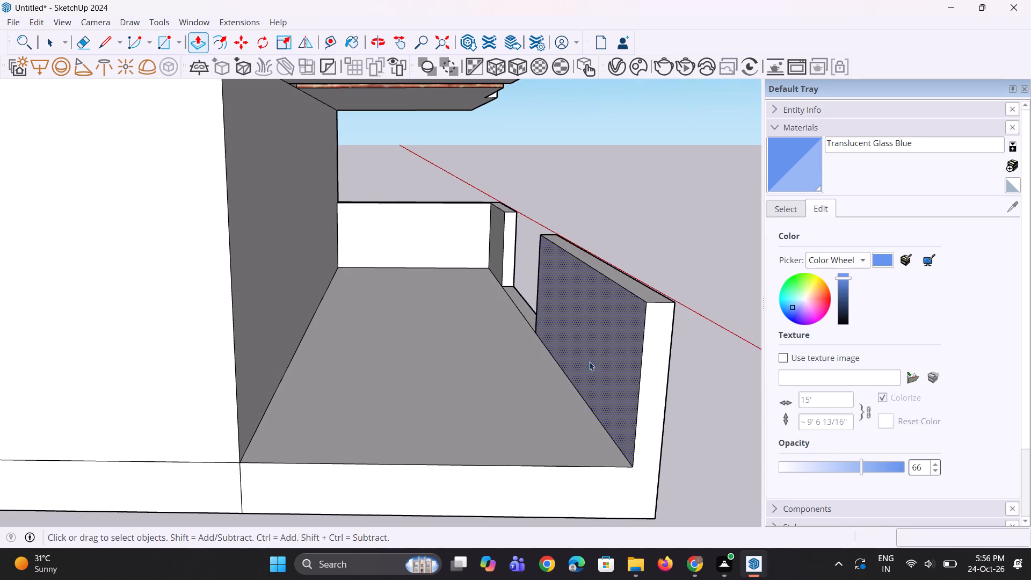
key(space)
click(640, 385)
scroll(640, 385, up, 1)
key(m)
scroll(650, 355, up, 1)
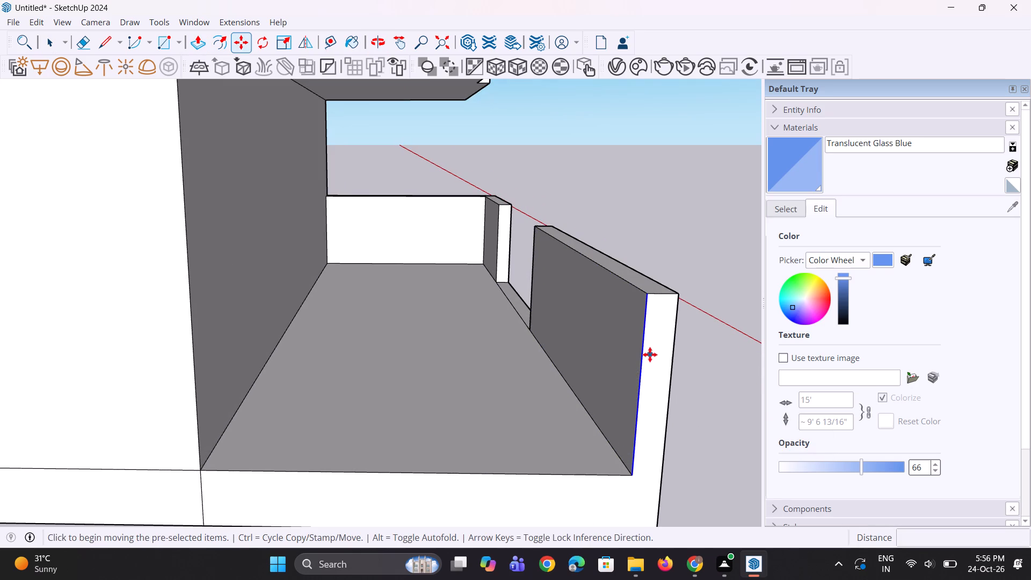
click(640, 283)
click(631, 279)
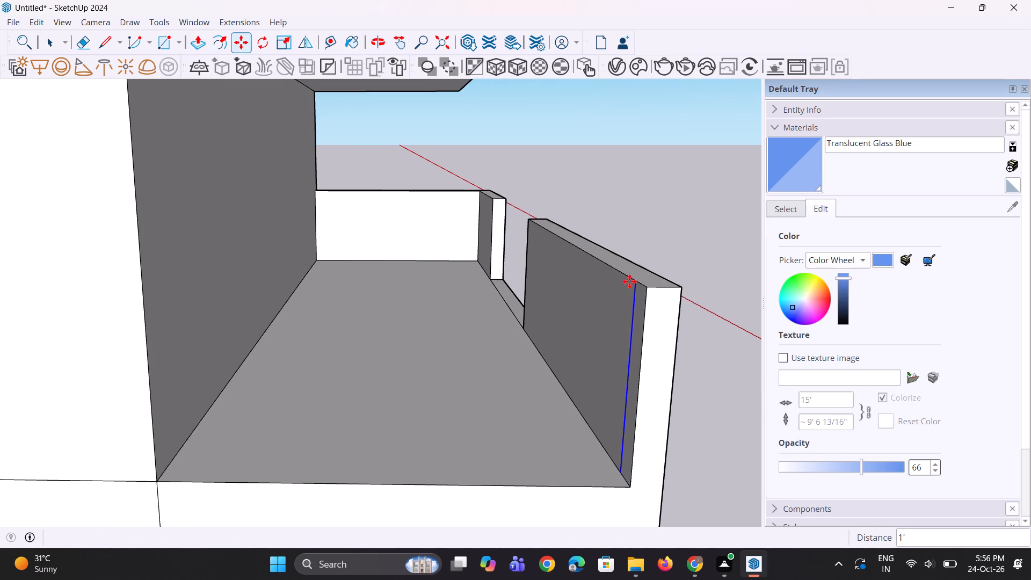
Extrude the second marked strip about 14' 9" to the building wall to enclose the platform's other side.
key(p)
click(636, 341)
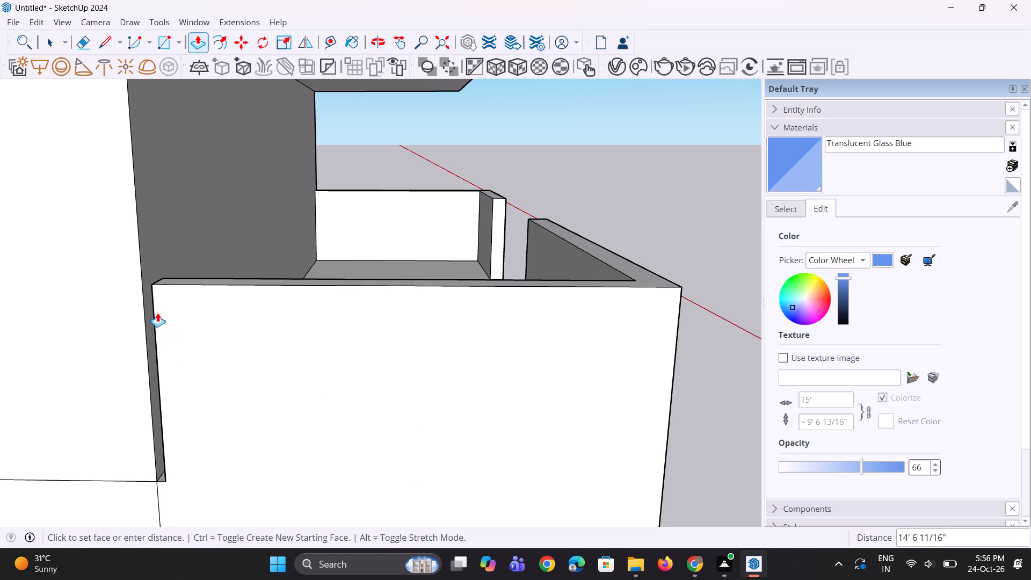
click(142, 257)
Push the end face of one front wall back from the entrance opening to widen the gap.
middle_drag(177, 319, 84, 346)
scroll(143, 317, down, 2)
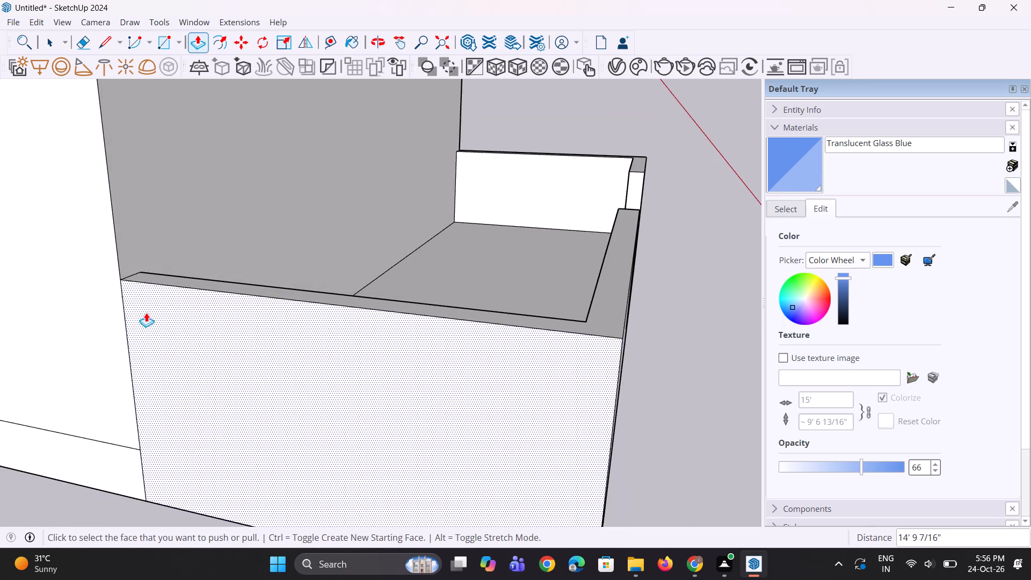
scroll(146, 313, down, 4)
middle_drag(155, 302, 130, 286)
scroll(131, 287, up, 1)
scroll(223, 346, down, 5)
middle_drag(343, 360, 0, 376)
middle_drag(388, 351, 155, 359)
scroll(268, 293, up, 5)
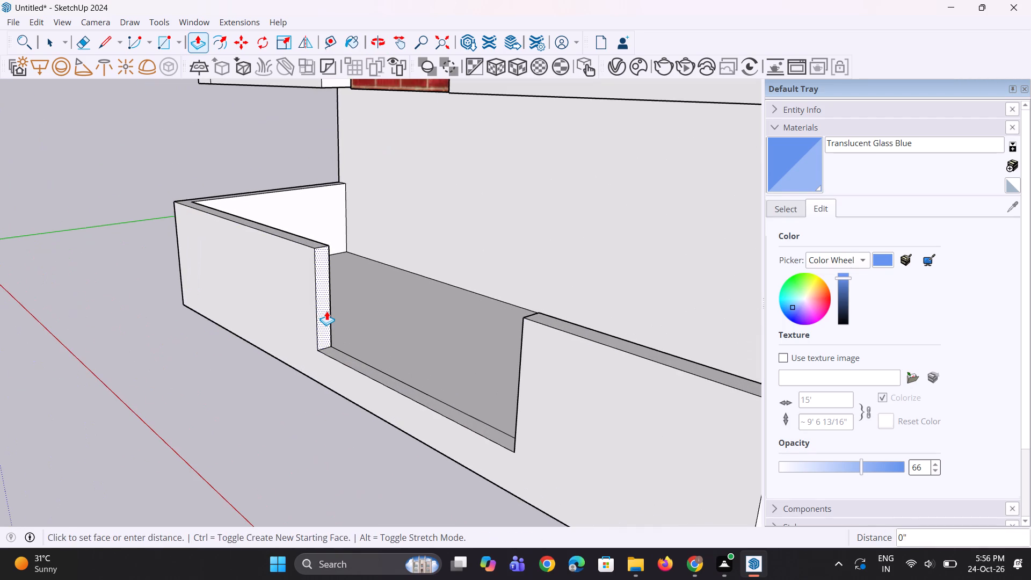
click(326, 311)
click(303, 276)
click(308, 341)
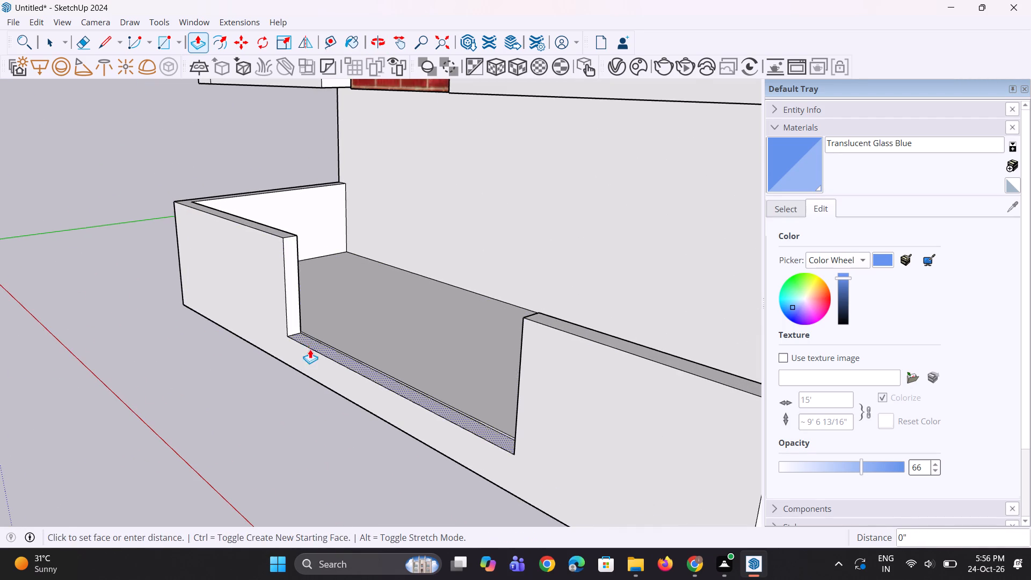
key(Escape)
Examine the entrance opening and the two front walls' proportions from the front.
scroll(275, 381, down, 1)
middle_drag(274, 382, 272, 403)
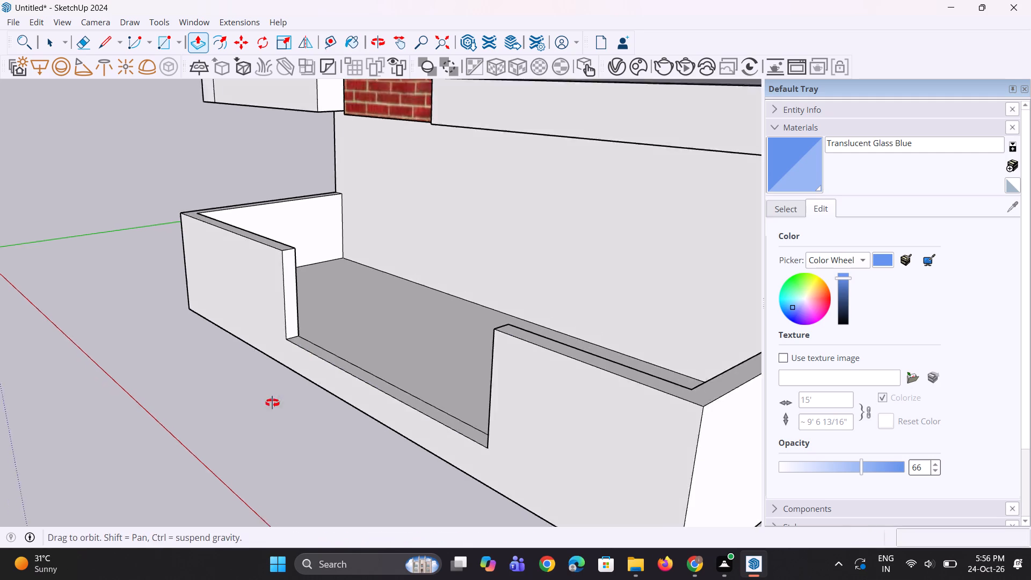
middle_drag(272, 403, 441, 380)
scroll(118, 349, down, 5)
middle_drag(306, 404, 300, 335)
scroll(492, 400, up, 3)
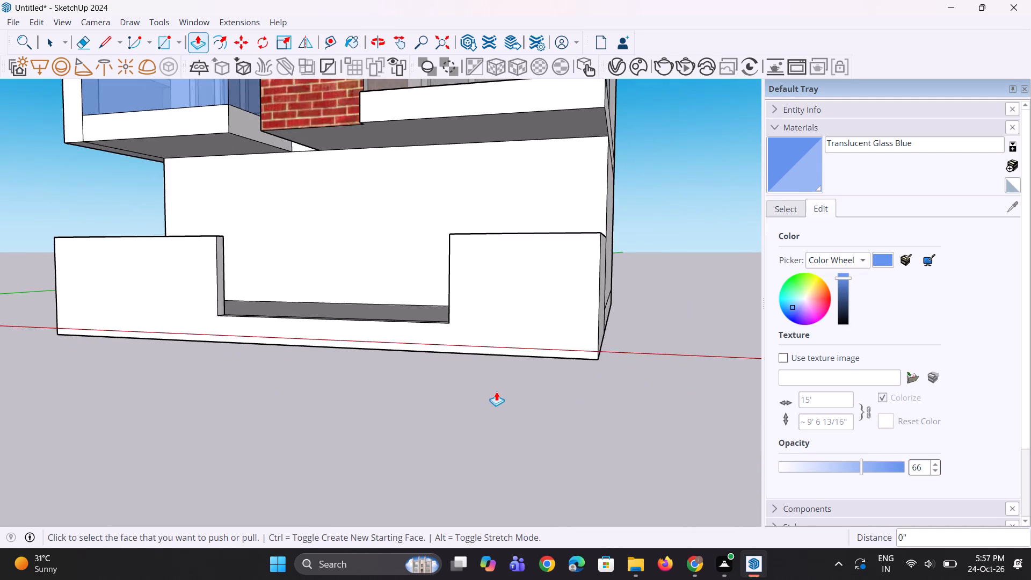
scroll(496, 392, up, 1)
middle_drag(496, 392, 683, 445)
scroll(647, 392, up, 1)
scroll(589, 278, up, 4)
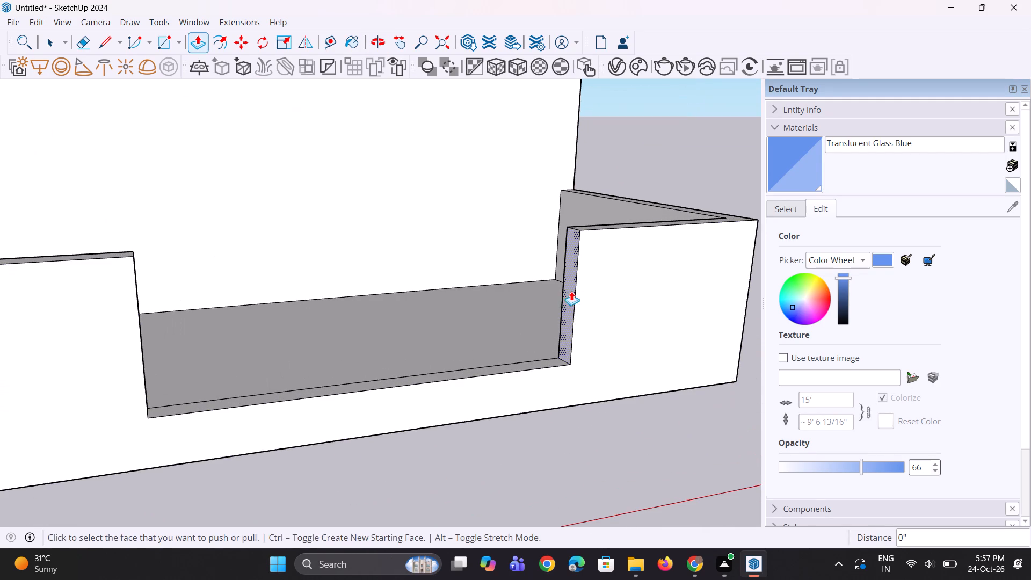
key(space)
key(space)
middle_drag(565, 343, 498, 332)
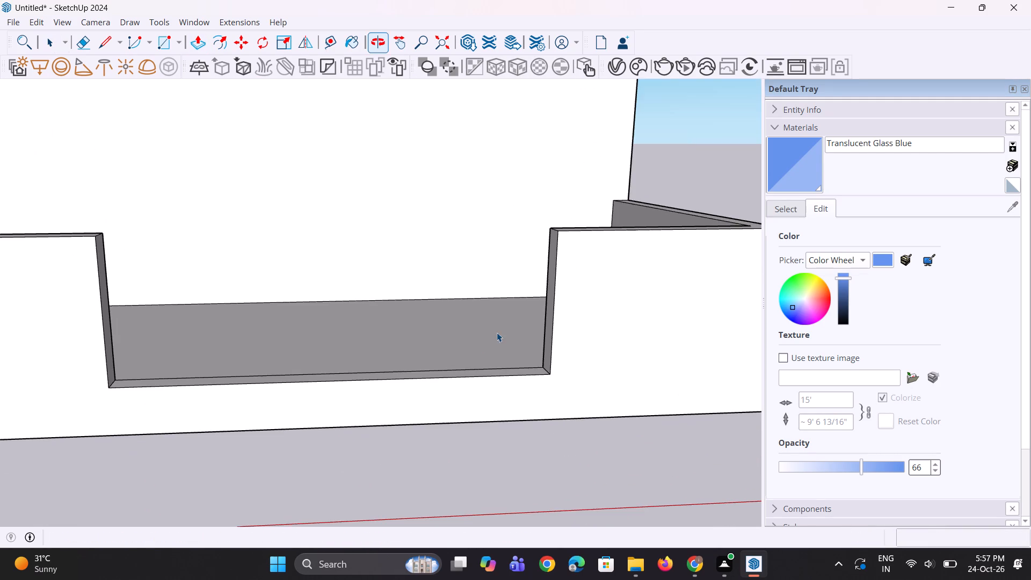
Push the same front wall's end face back slightly further to fine-tune the entrance opening's width.
key(p)
scroll(483, 336, up, 1)
scroll(487, 335, down, 4)
scroll(491, 336, up, 2)
middle_drag(492, 336, 276, 343)
scroll(117, 293, up, 2)
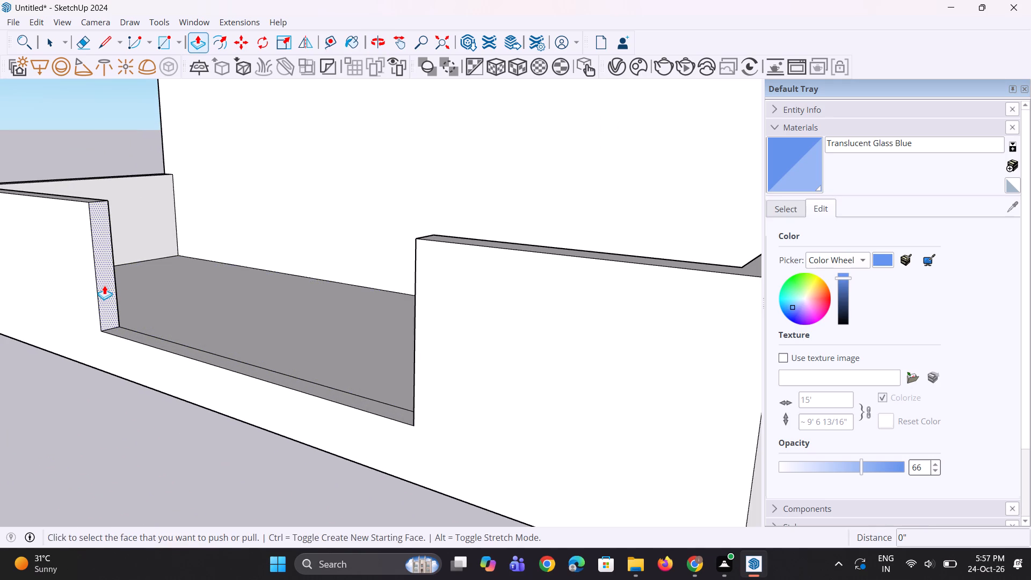
click(104, 285)
click(100, 282)
middle_drag(151, 337, 184, 339)
key(space)
scroll(222, 325, down, 4)
key(space)
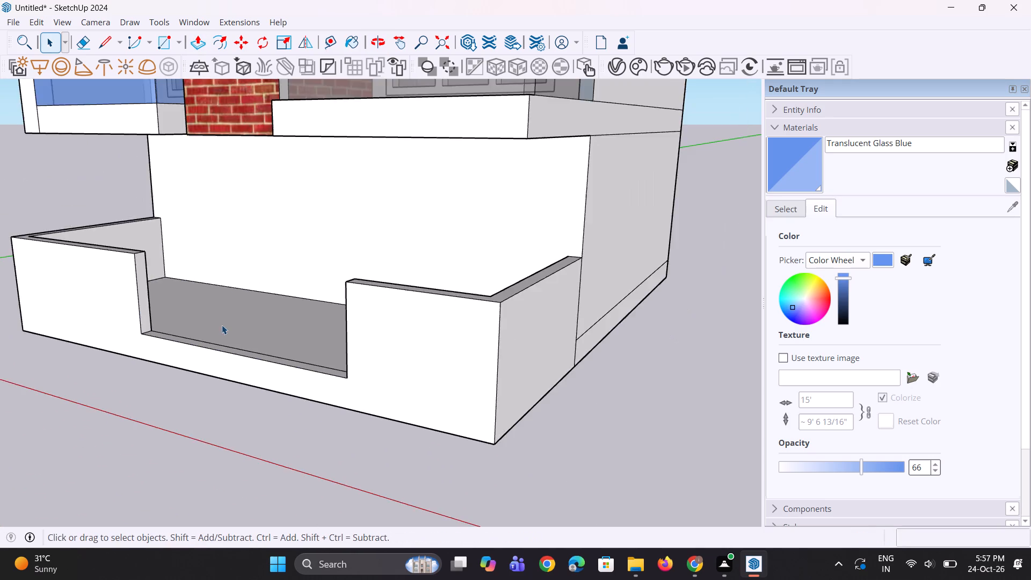
Raise the top faces of both L-shaped walls around the entrance platform by about 1' 5".
scroll(222, 325, down, 1)
key(space)
scroll(222, 325, down, 5)
click(402, 461)
middle_drag(399, 395, 404, 396)
scroll(399, 287, up, 1)
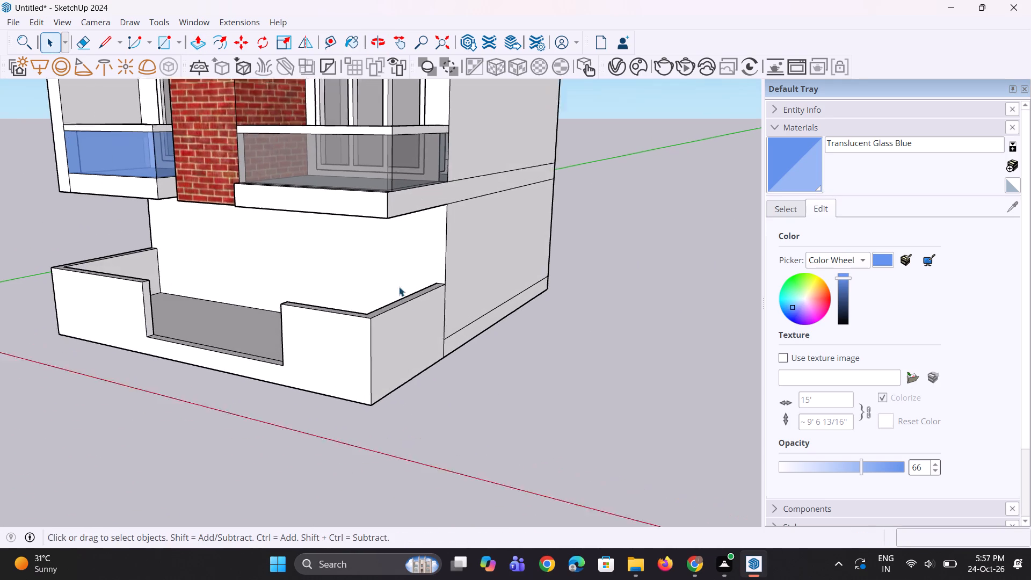
scroll(399, 287, up, 3)
key(p)
scroll(397, 294, up, 1)
click(383, 314)
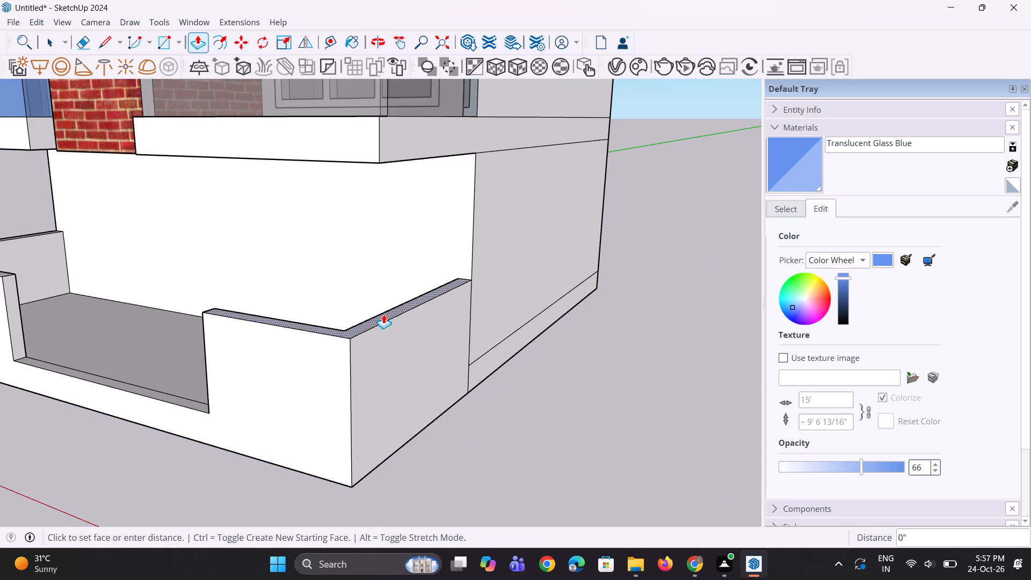
click(394, 289)
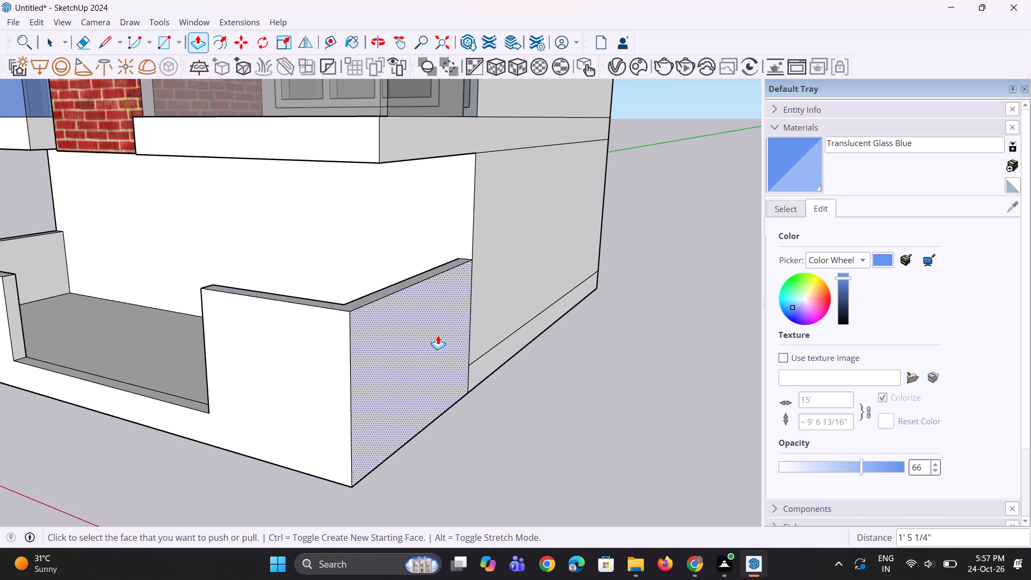
scroll(438, 335, down, 4)
scroll(166, 265, up, 6)
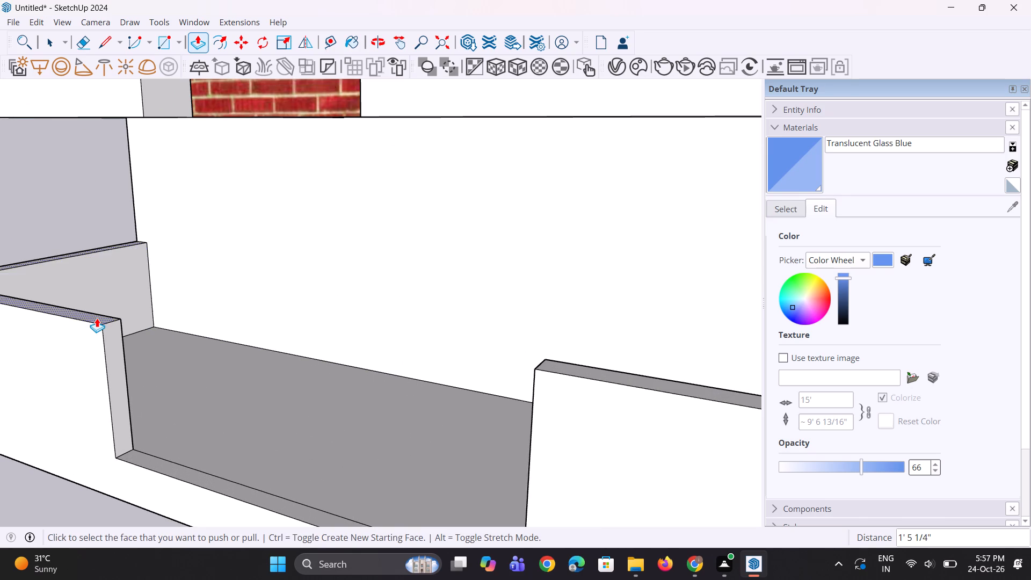
double_click(97, 318)
Examine the raised platform walls' height against the whole tower from several angles.
middle_drag(320, 306, 353, 284)
scroll(353, 284, down, 12)
scroll(353, 289, up, 1)
middle_drag(353, 298, 379, 360)
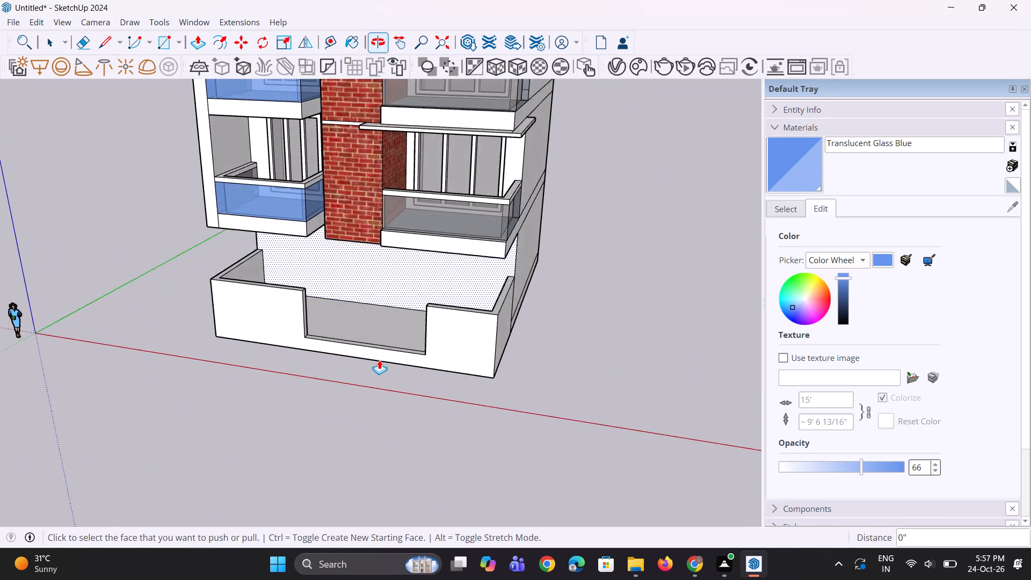
scroll(379, 360, down, 6)
scroll(458, 352, up, 1)
middle_drag(458, 352, 457, 282)
scroll(446, 351, down, 6)
scroll(454, 349, up, 1)
middle_drag(454, 347, 453, 321)
scroll(452, 351, down, 5)
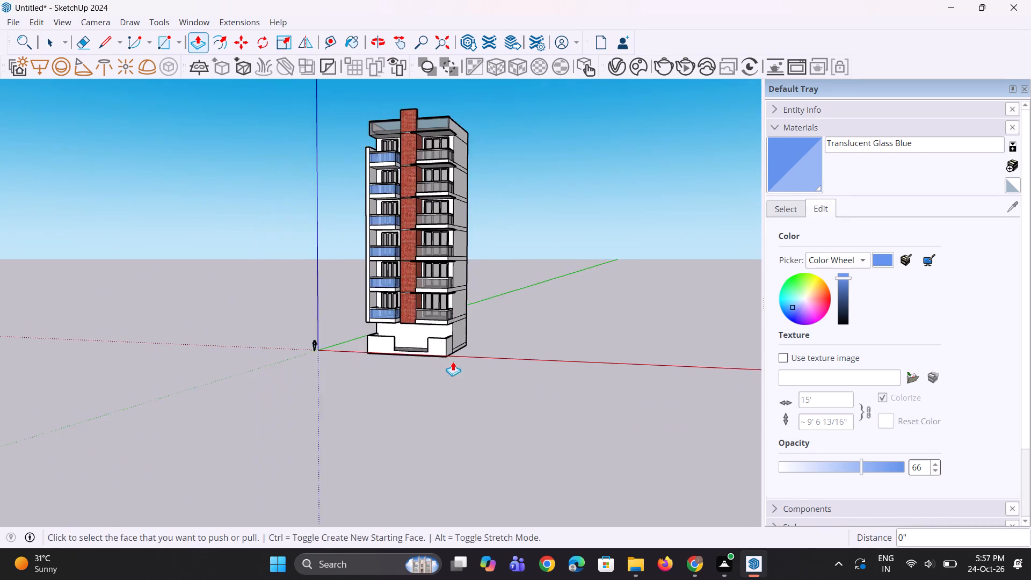
scroll(459, 352, up, 1)
middle_drag(459, 352, 470, 335)
scroll(475, 58, up, 2)
scroll(456, 139, up, 6)
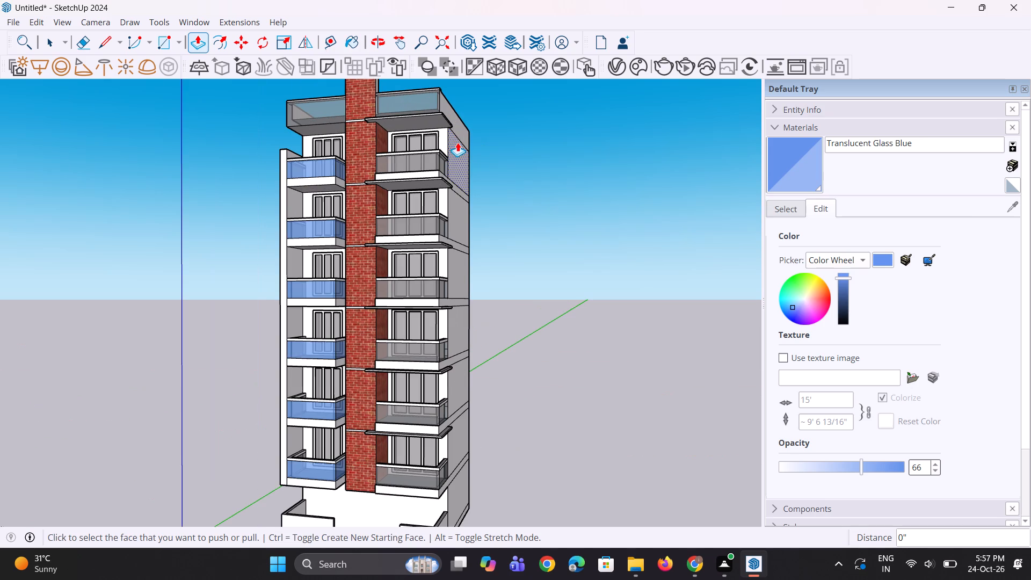
text(n)
key(space)
key(space)
scroll(458, 142, down, 9)
middle_drag(457, 240, 460, 230)
scroll(457, 240, up, 1)
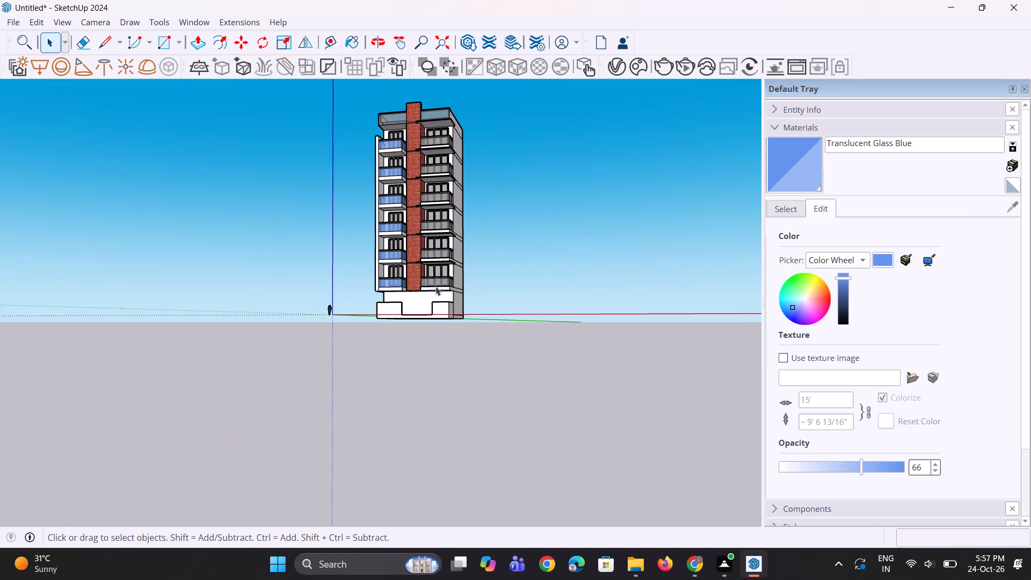
scroll(434, 288, up, 6)
middle_drag(433, 293, 433, 342)
scroll(433, 342, up, 6)
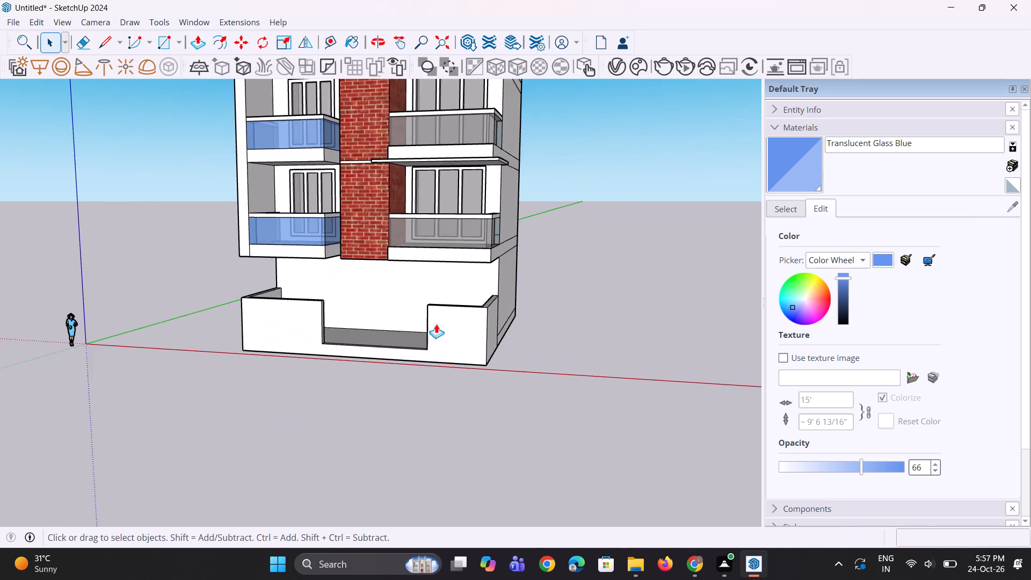
Raise the top faces of both L-shaped entrance walls further by the same amount.
key(p)
middle_drag(438, 314, 449, 374)
scroll(489, 330, up, 3)
click(492, 321)
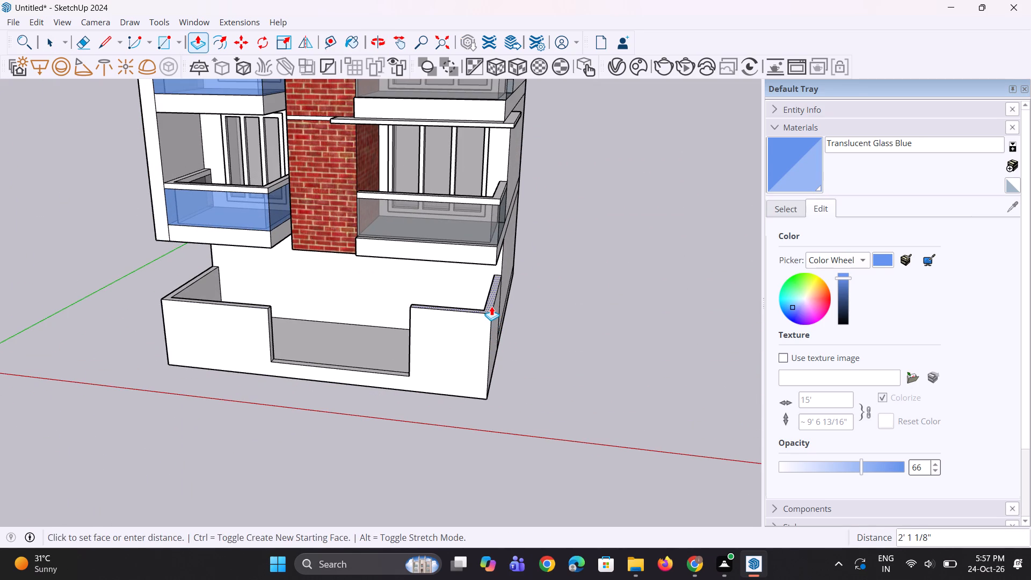
click(491, 306)
scroll(182, 301, up, 6)
double_click(170, 300)
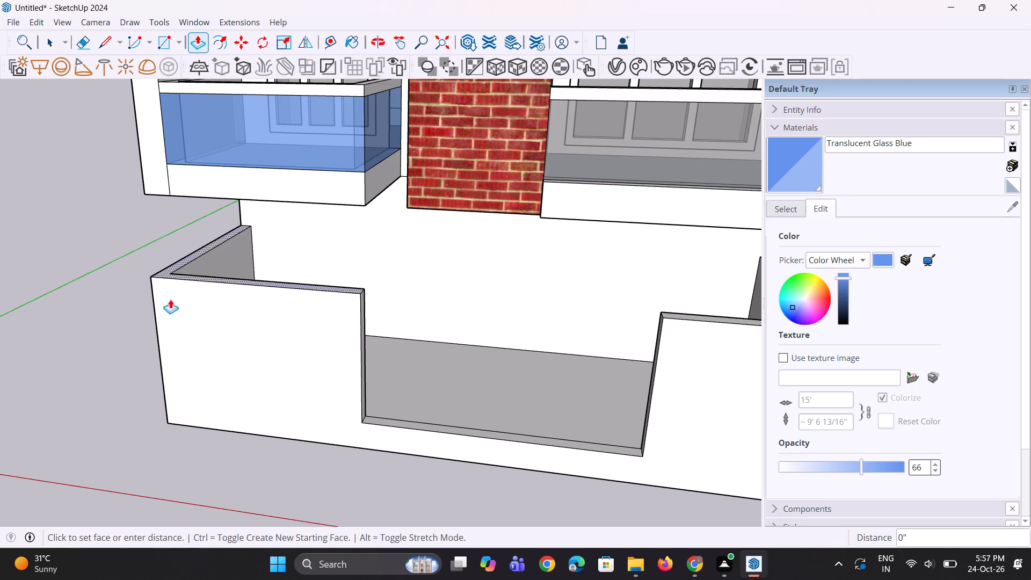
Draw a rectangle filling the entrance opening from the platform edge up to the tops of the front walls.
scroll(286, 386, up, 1)
middle_drag(286, 386, 310, 322)
scroll(310, 324, down, 6)
middle_drag(359, 390, 358, 371)
key(r)
scroll(358, 372, up, 2)
key(r)
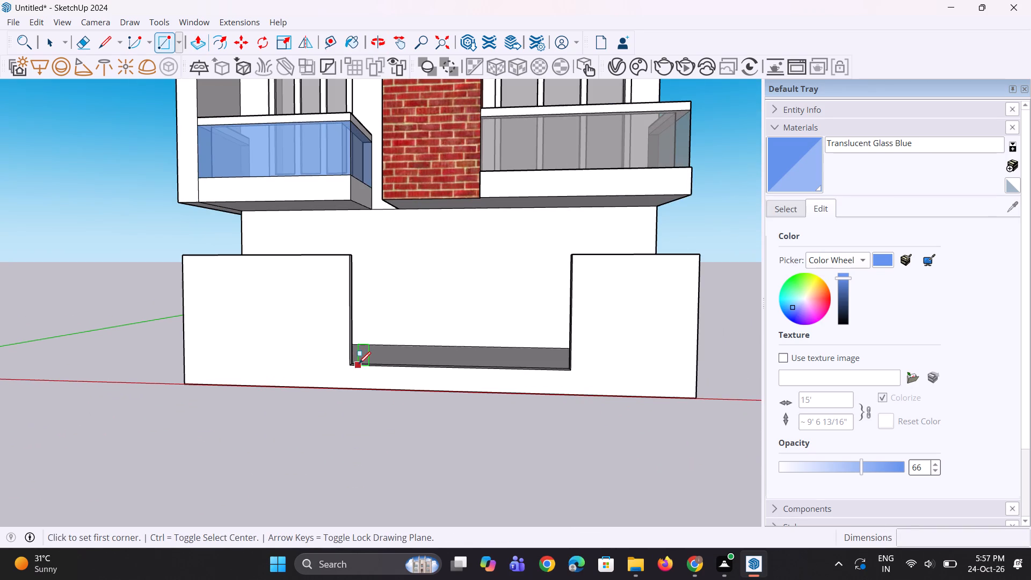
click(352, 364)
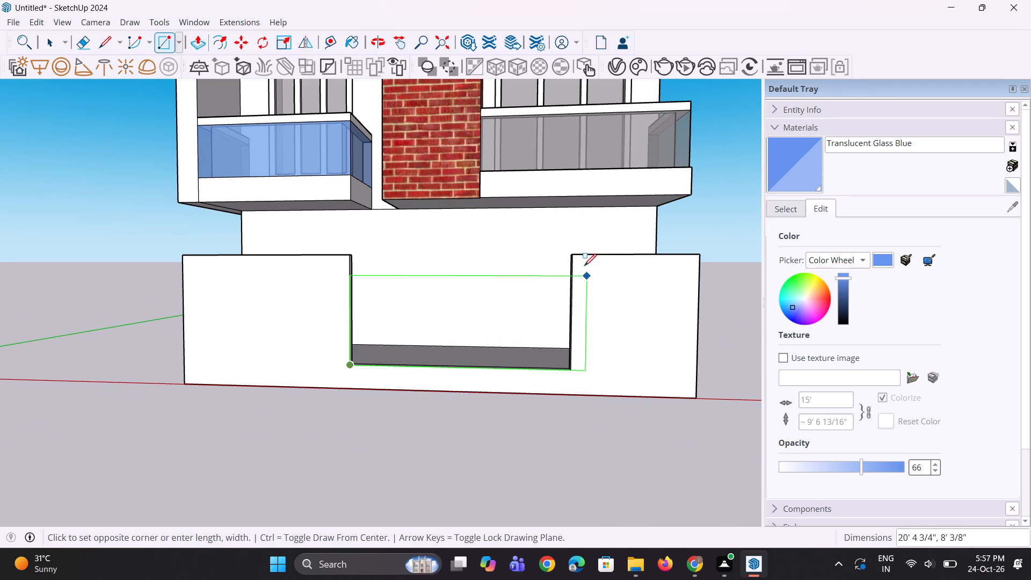
click(576, 253)
Copy the rectangular face filling the entrance opening to the open ground beside the building.
key(space)
click(534, 288)
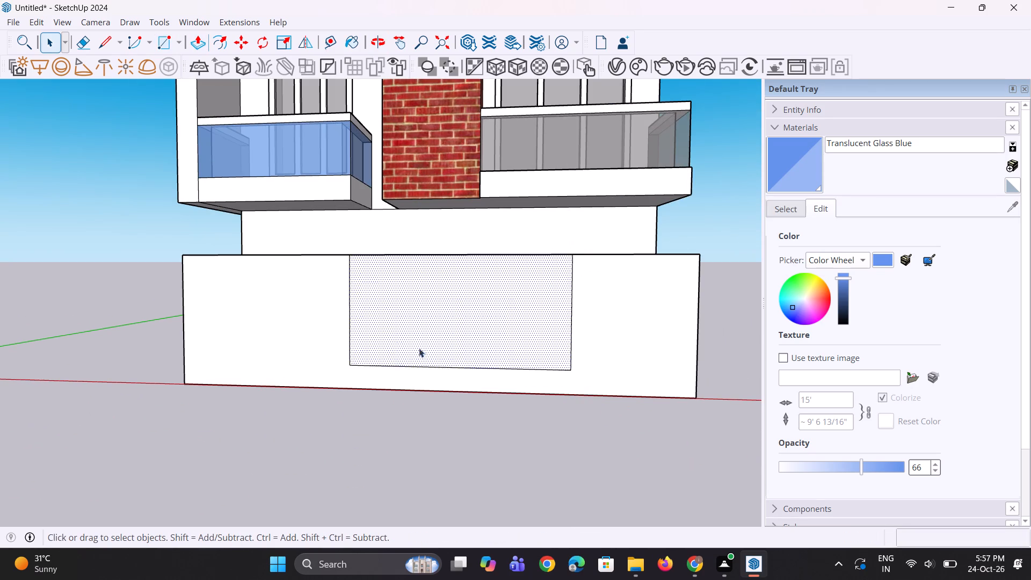
scroll(387, 355, down, 5)
key(m)
click(387, 351)
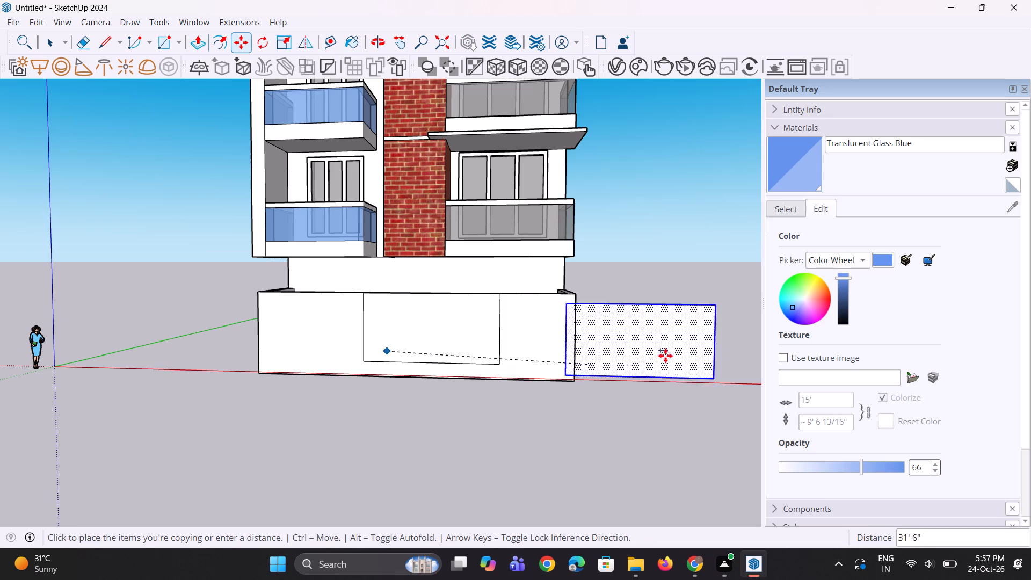
click(686, 353)
Delete the original rectangle's face and its top edge from the entrance opening.
key(space)
click(430, 336)
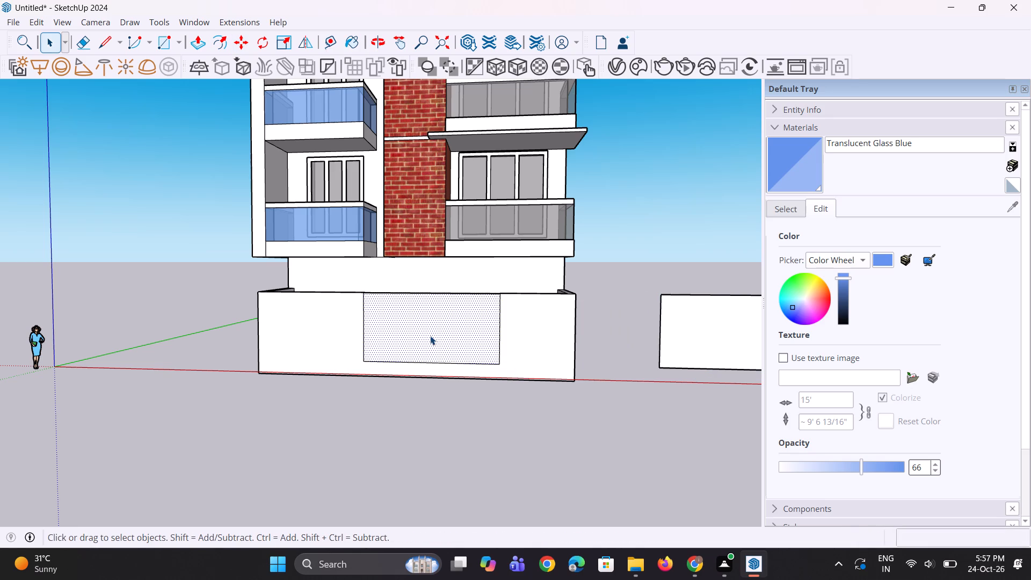
key(Delete)
click(469, 293)
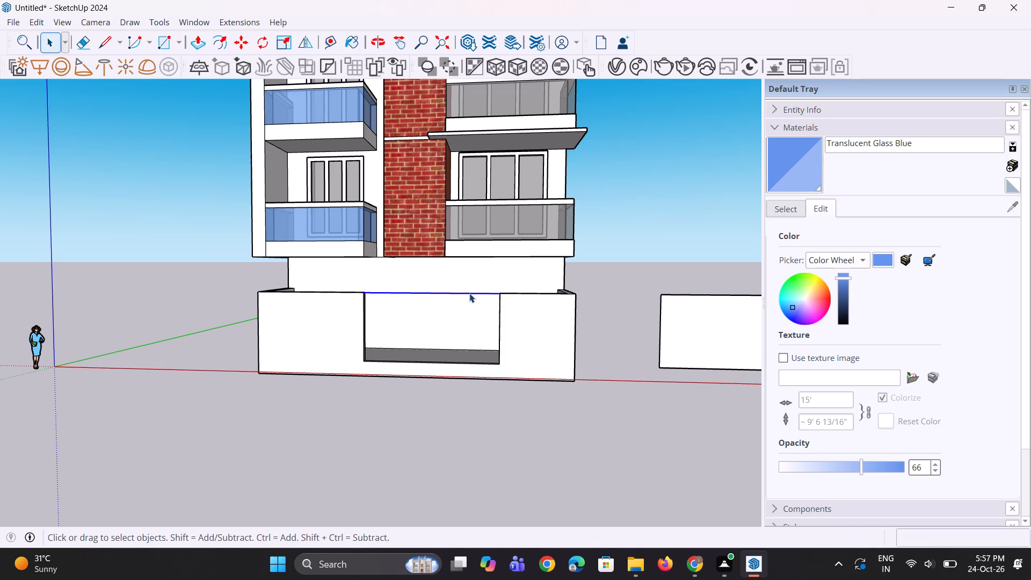
key(Delete)
Extrude the copied rectangle beside the building by 3" into a thin gate panel.
middle_drag(474, 307, 415, 340)
scroll(415, 340, down, 6)
middle_drag(533, 401, 537, 386)
scroll(534, 398, up, 2)
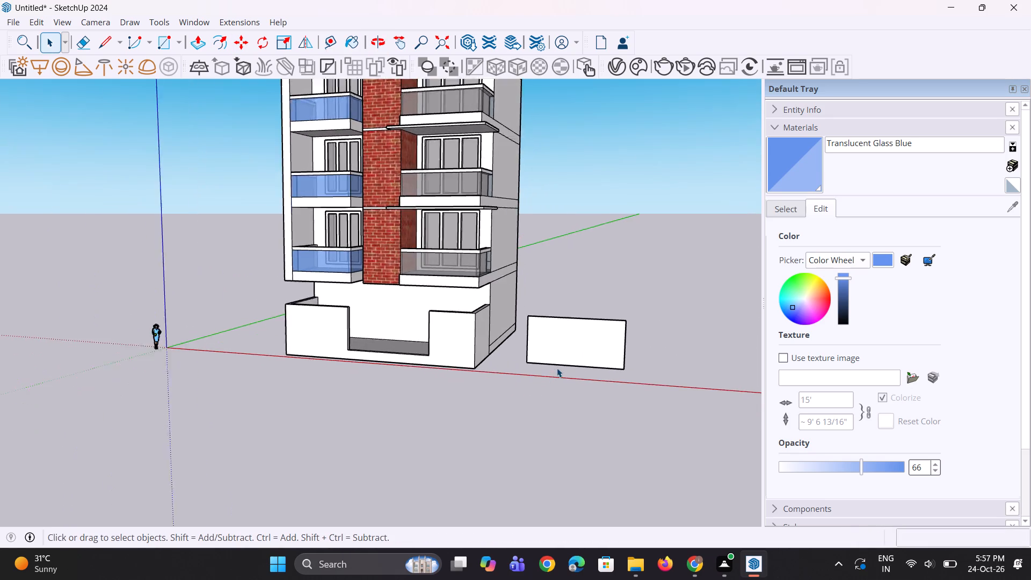
scroll(557, 368, up, 3)
key(p)
click(571, 341)
key(3)
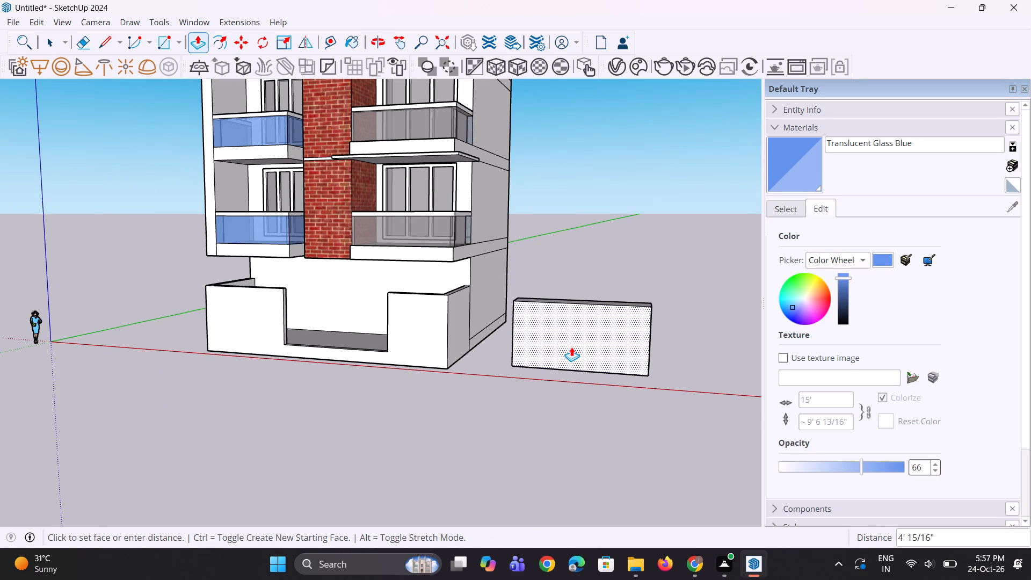
key(shift+quotedbl)
key(Return)
click(560, 387)
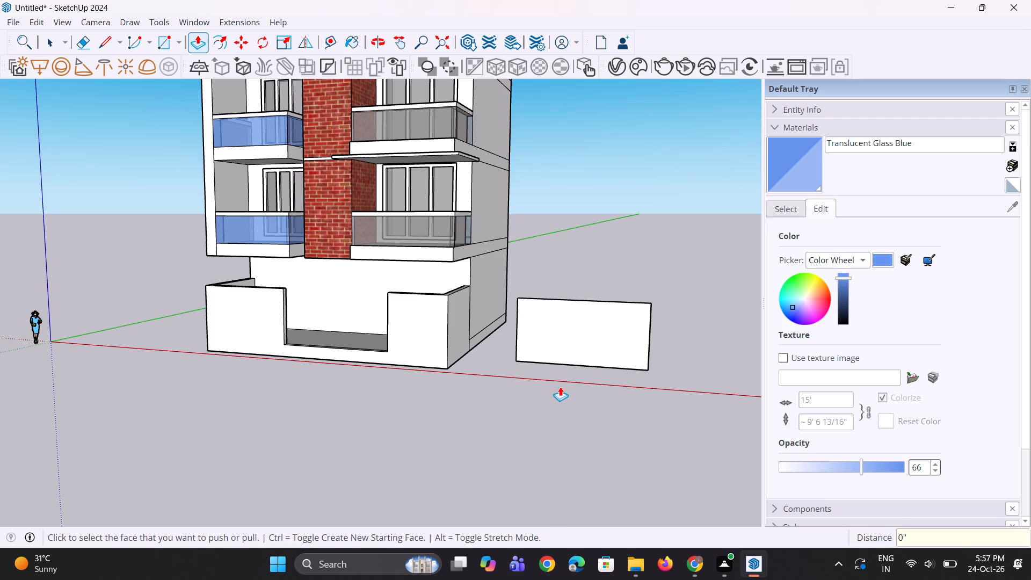
Offset the gate panel's front face outline inward by about 5" to form a border frame.
key(space)
key(space)
click(540, 345)
scroll(521, 341, up, 2)
key(f)
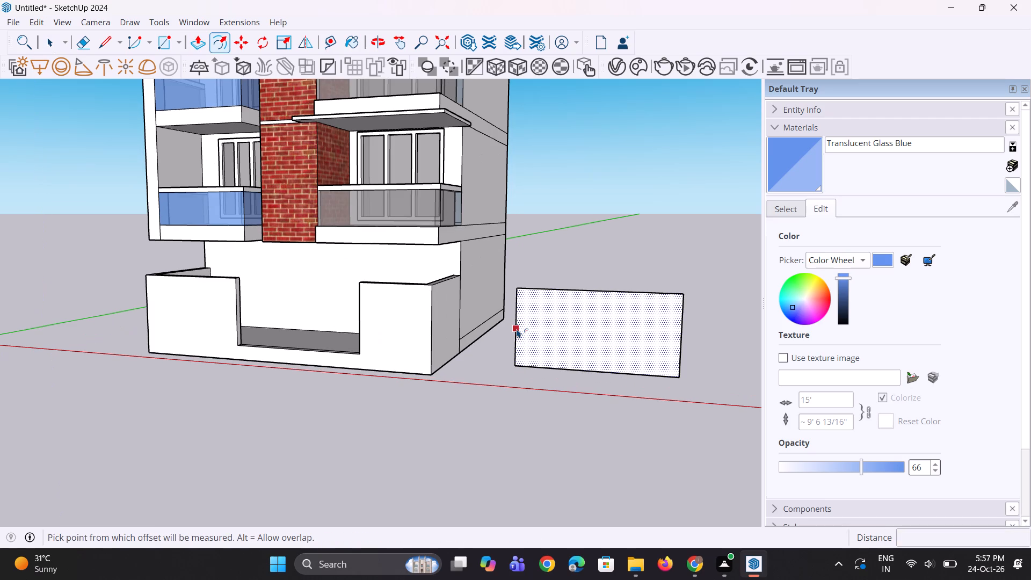
click(517, 328)
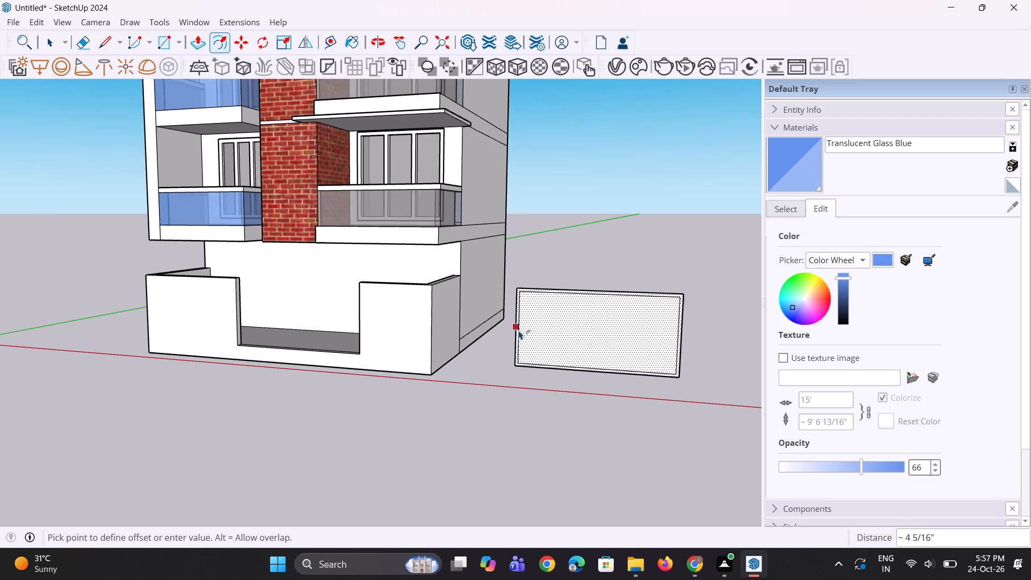
click(519, 332)
key(space)
key(space)
click(519, 419)
Draw two short lines from the inner frame's corners nearest the building to the outer edge, separating the vertical side strip.
scroll(536, 328, up, 3)
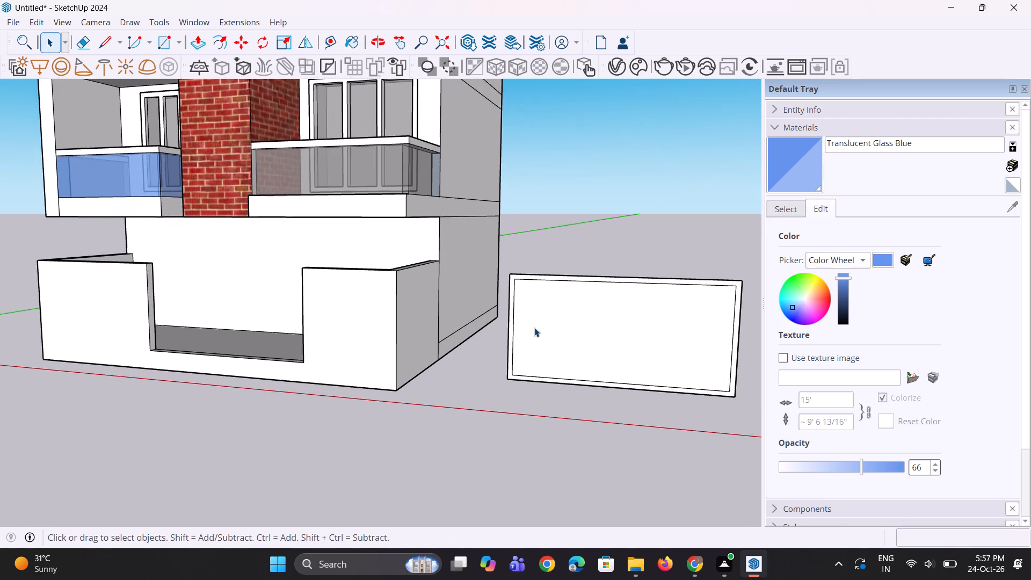
scroll(534, 328, up, 3)
key(l)
scroll(531, 303, up, 5)
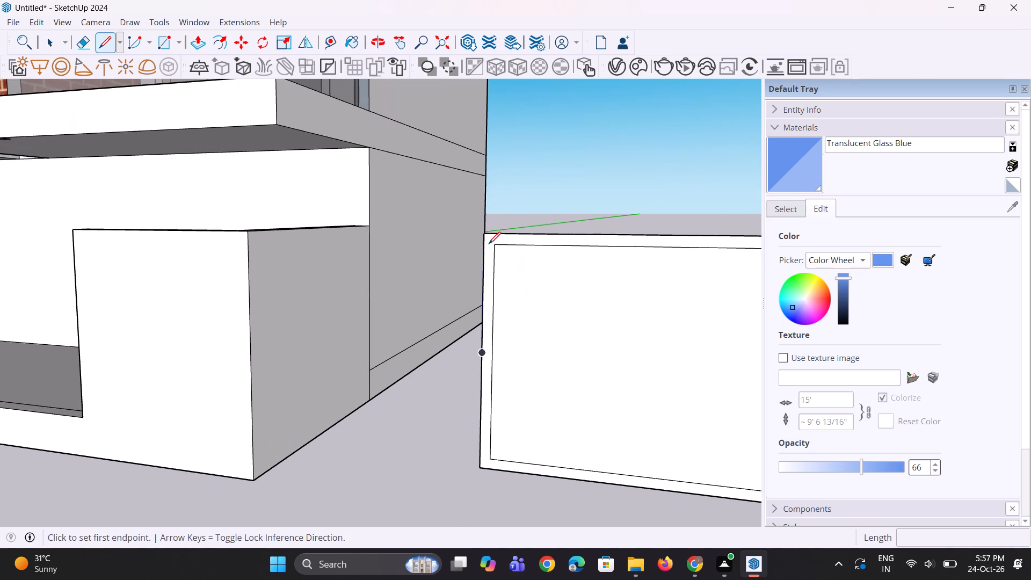
click(493, 247)
click(484, 242)
click(489, 456)
click(479, 454)
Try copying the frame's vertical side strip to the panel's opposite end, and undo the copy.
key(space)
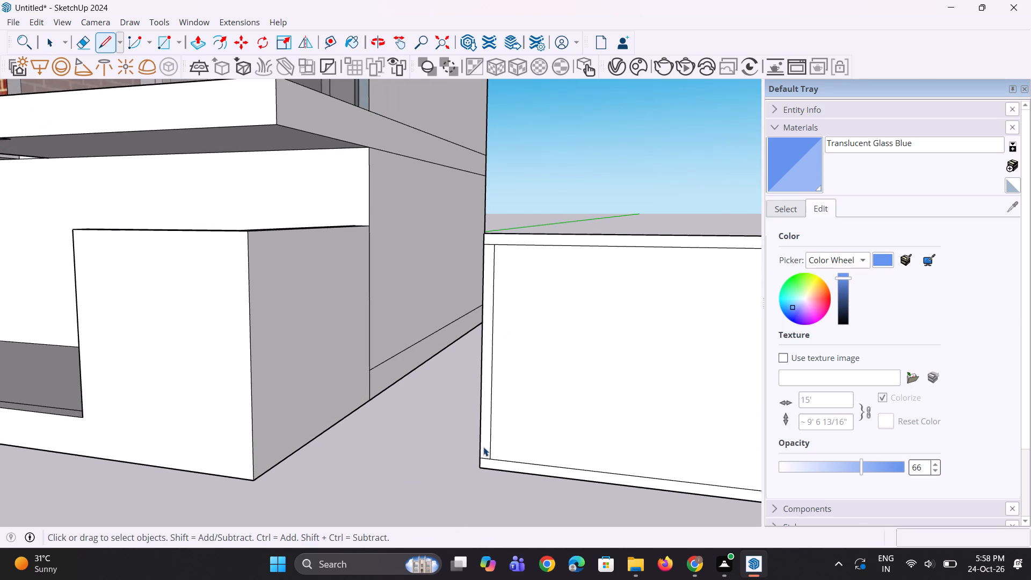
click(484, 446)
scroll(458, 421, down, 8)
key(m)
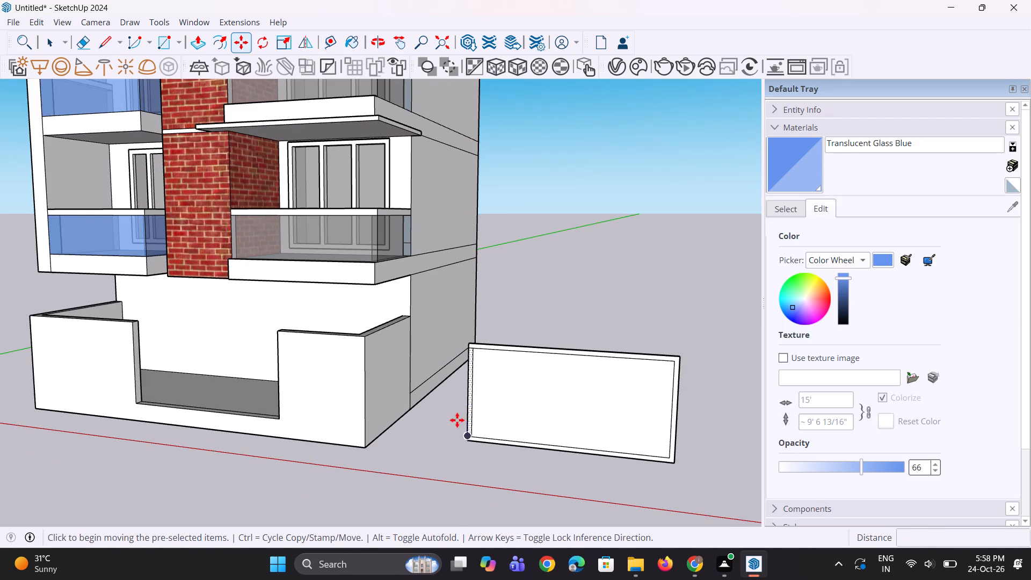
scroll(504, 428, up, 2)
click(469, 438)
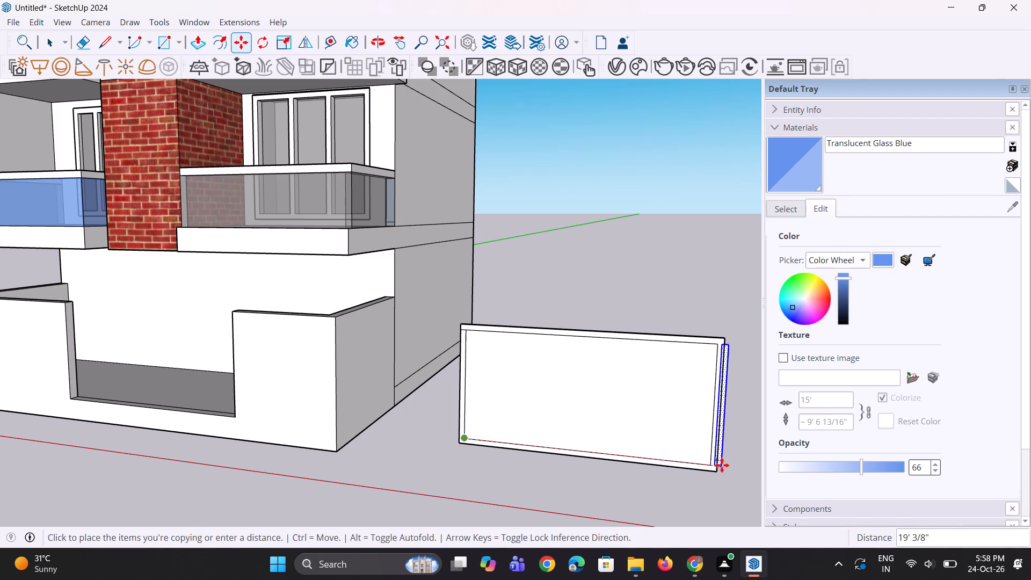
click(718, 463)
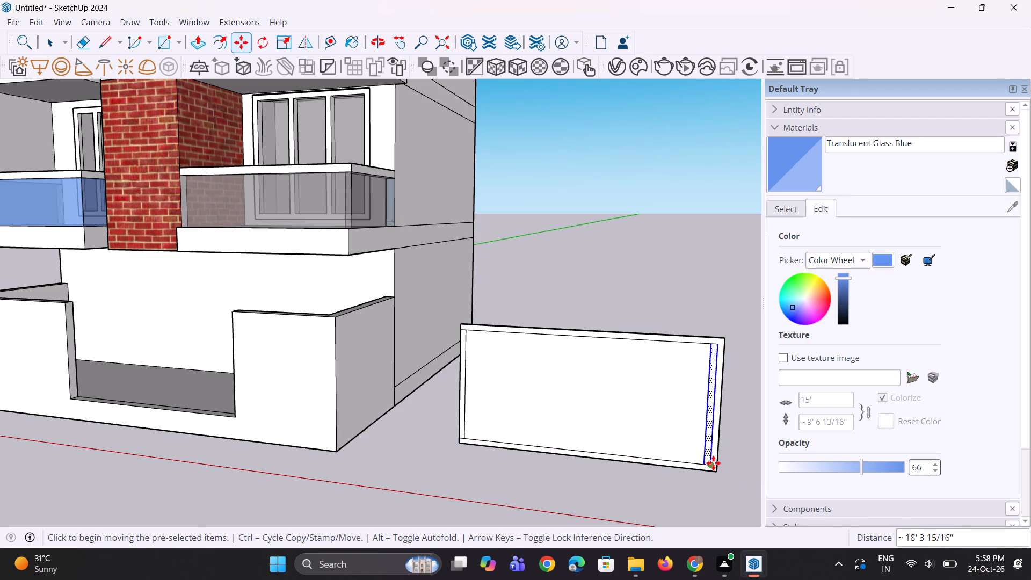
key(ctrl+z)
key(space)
Copy the frame's vertical side strip about 18' 9" along the panel, fitting it into the opposite end of the border.
scroll(477, 417, up, 2)
key(space)
scroll(463, 421, up, 2)
key(space)
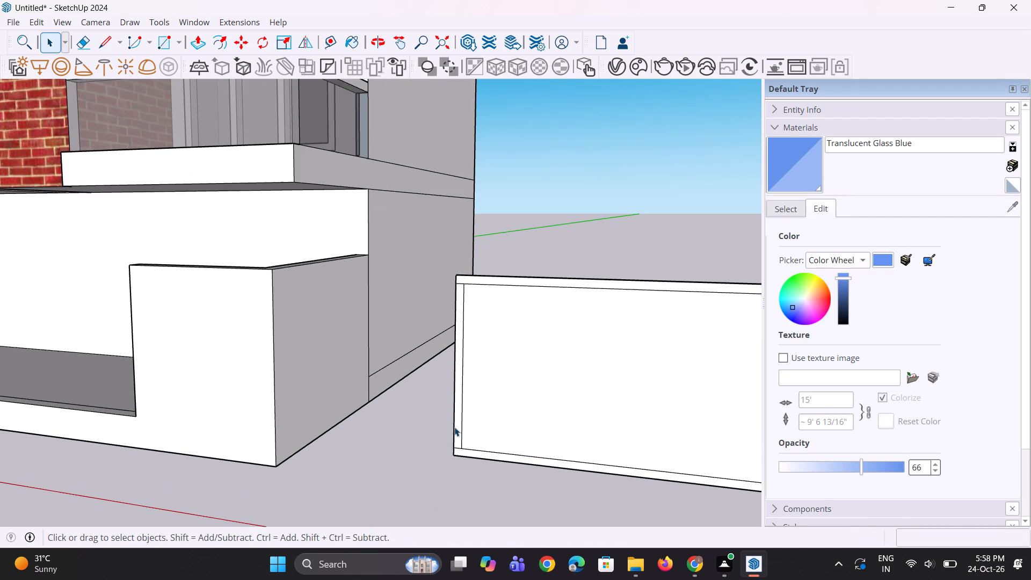
click(454, 427)
click(455, 429)
scroll(463, 440, up, 1)
click(460, 438)
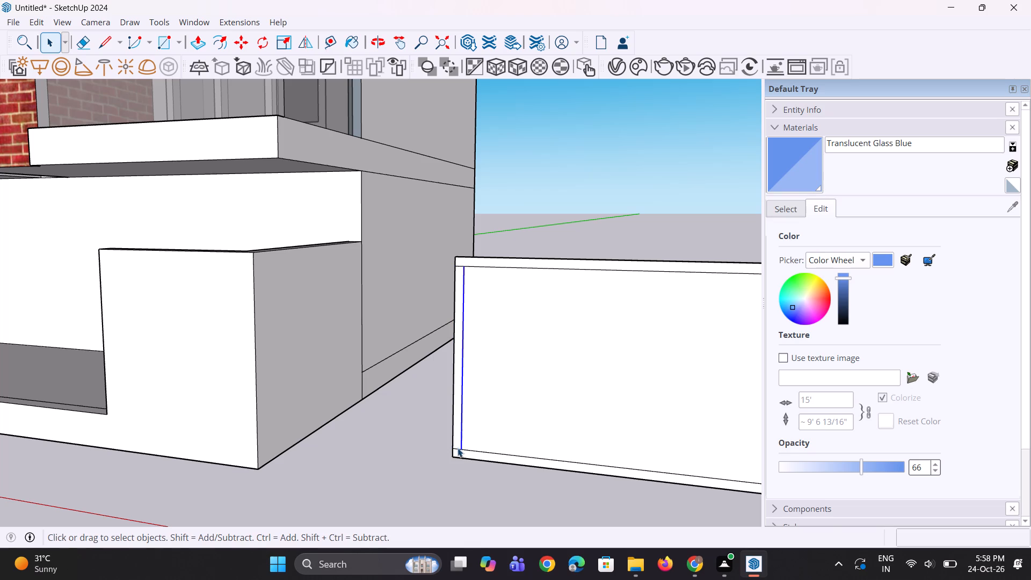
scroll(455, 443, up, 1)
click(456, 438)
scroll(458, 450, up, 2)
key(m)
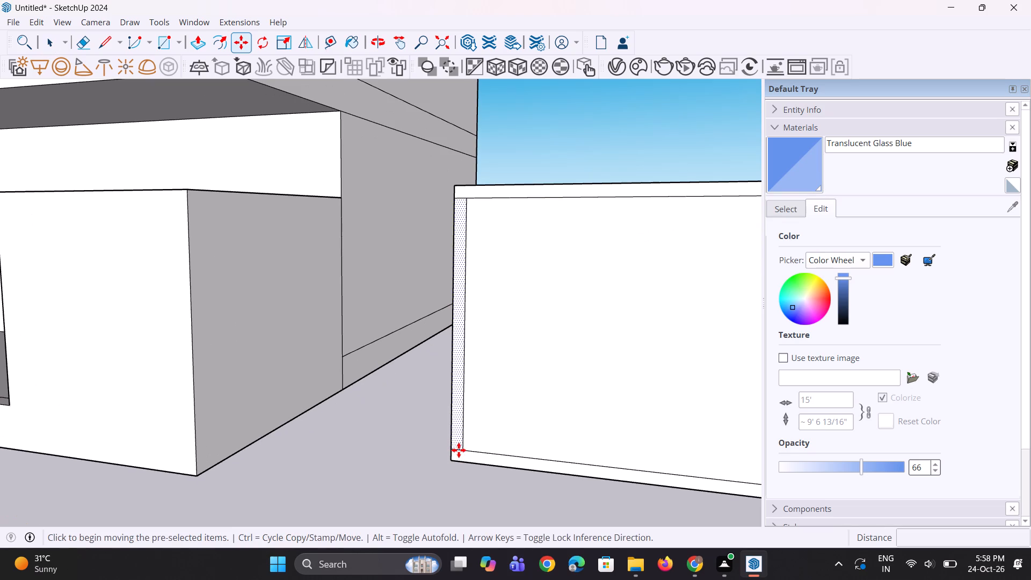
click(466, 447)
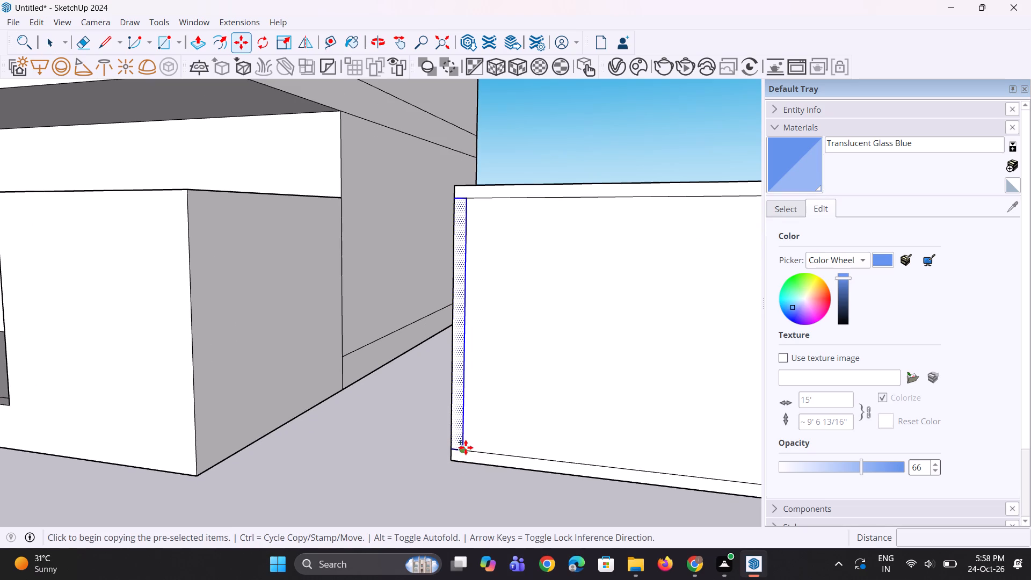
scroll(396, 445, down, 10)
scroll(585, 466, up, 4)
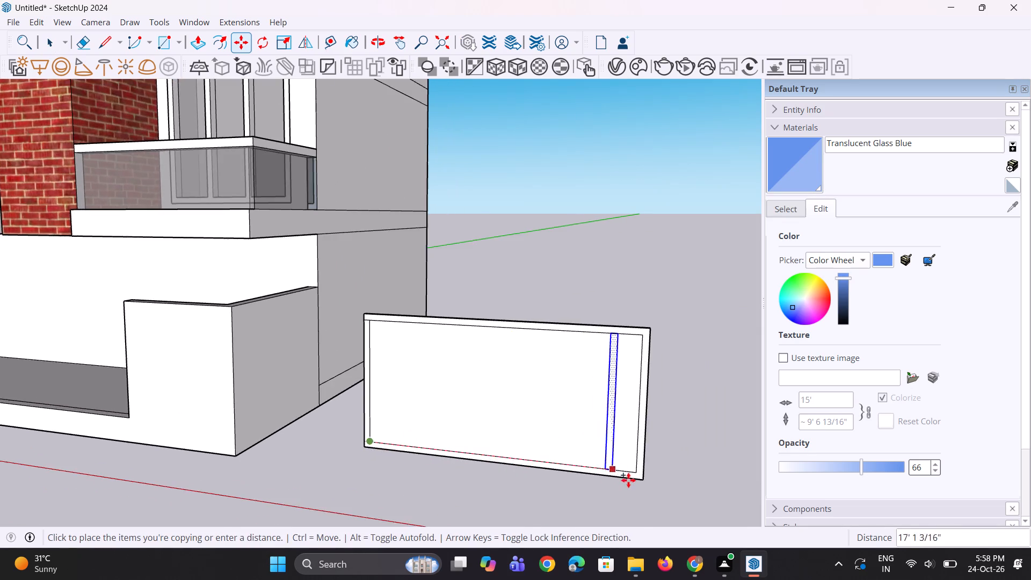
scroll(628, 480, up, 2)
click(645, 472)
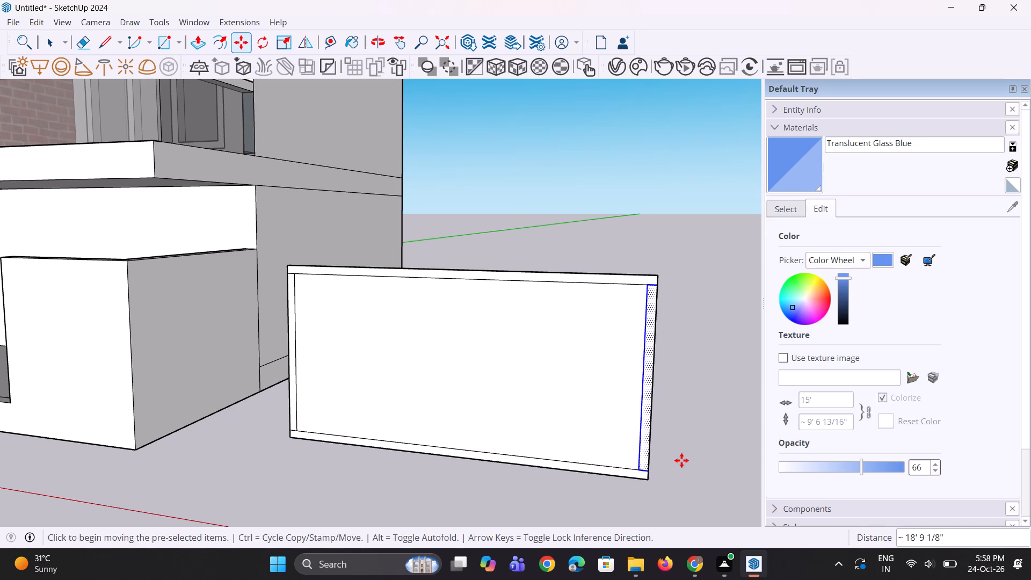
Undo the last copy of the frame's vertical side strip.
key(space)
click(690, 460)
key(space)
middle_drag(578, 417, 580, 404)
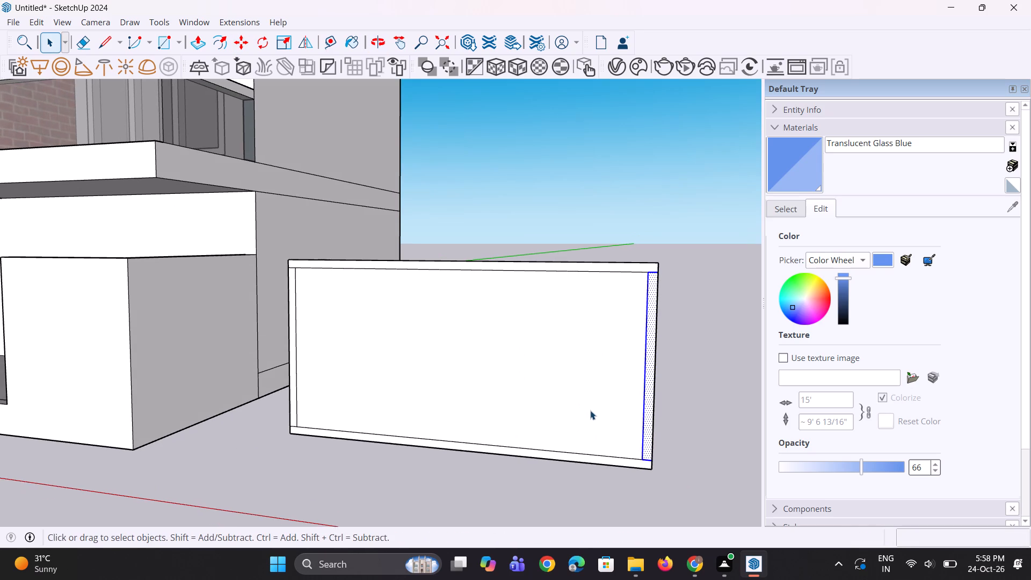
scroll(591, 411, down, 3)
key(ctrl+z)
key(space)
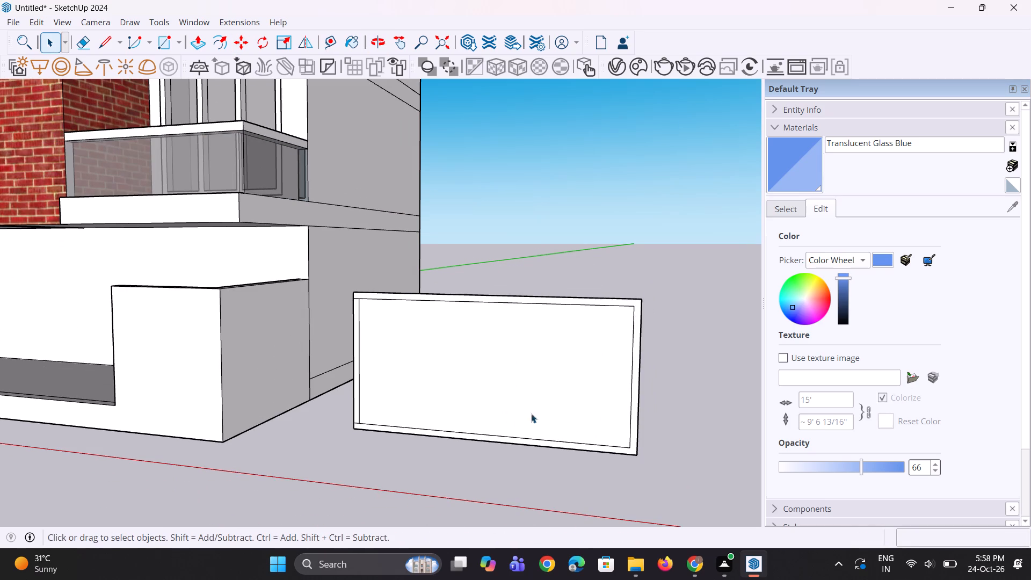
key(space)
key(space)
Copy the frame's side strip about 18' 9" to the panel's opposite end, dividing by 2 to add a strip midway.
scroll(449, 407, up, 2)
scroll(347, 392, up, 3)
click(337, 400)
scroll(342, 429, up, 1)
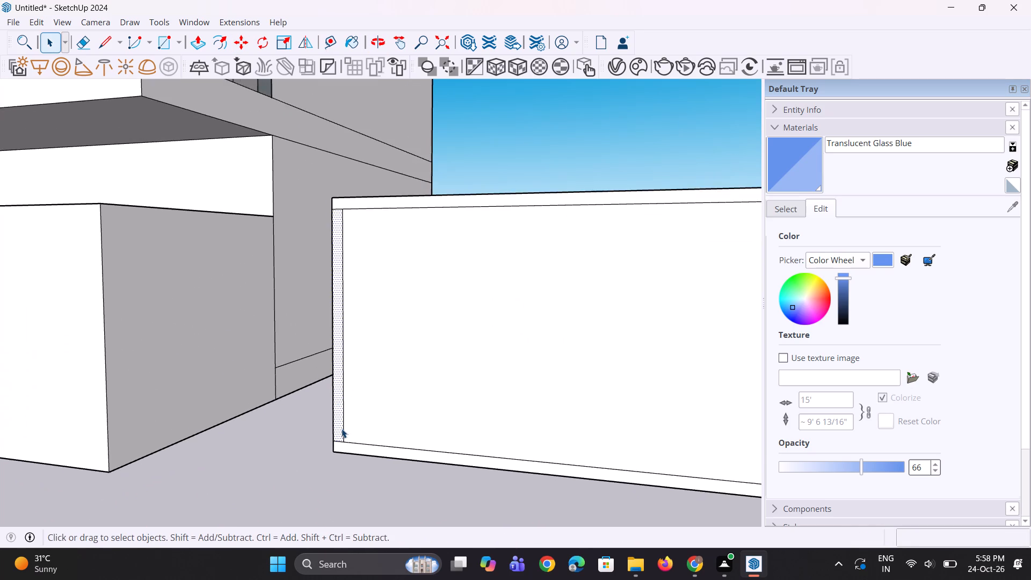
scroll(342, 429, up, 2)
key(m)
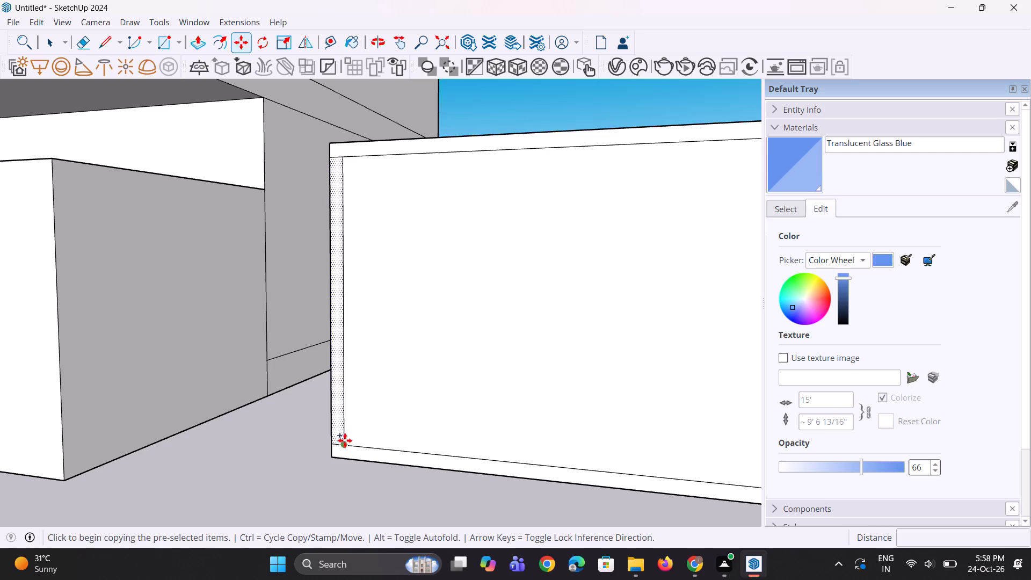
click(343, 441)
scroll(393, 445, down, 9)
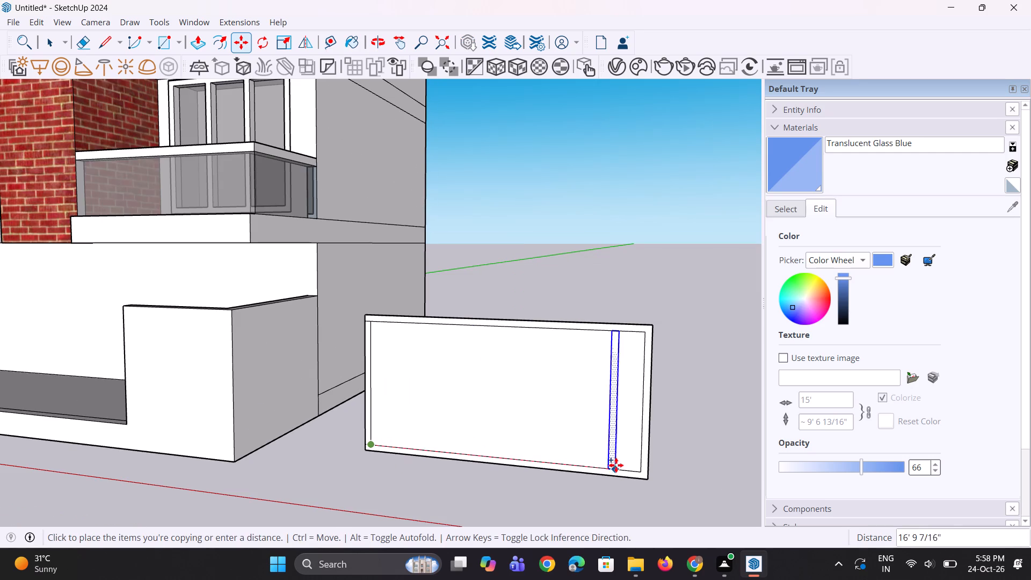
scroll(631, 468, up, 2)
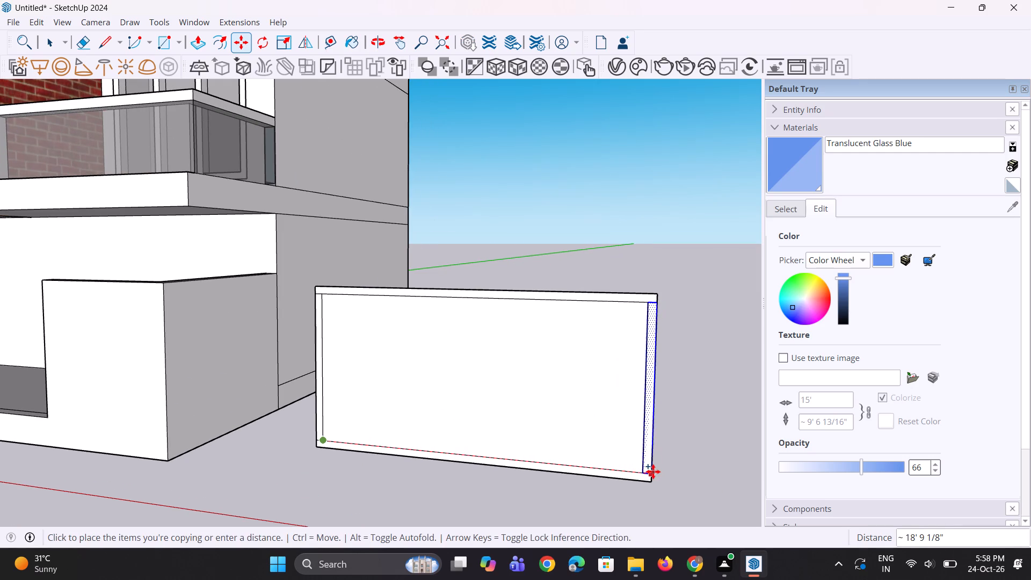
click(653, 472)
key(slash)
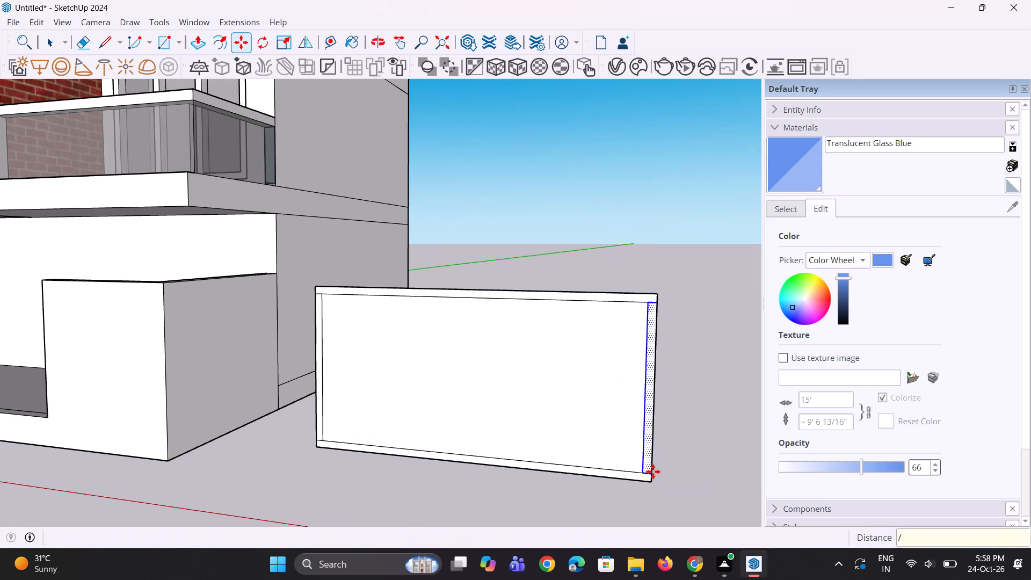
key(2)
key(Return)
Move the gate panel's middle vertical strip partway toward the end away from the building, leaving two unequal bays.
scroll(579, 441, down, 4)
middle_drag(517, 428, 517, 418)
scroll(517, 427, up, 1)
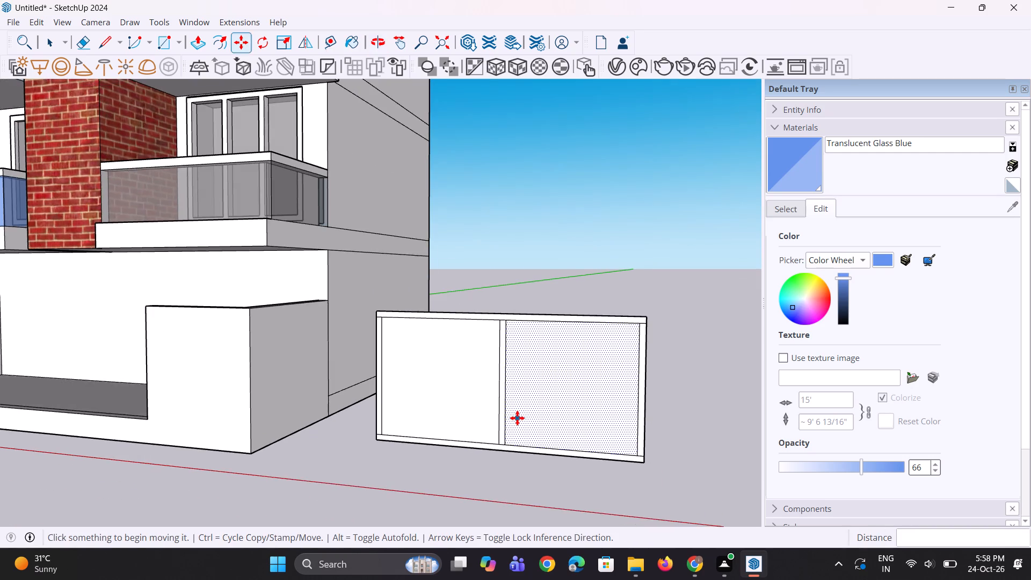
scroll(517, 418, up, 6)
key(space)
key(space)
click(495, 432)
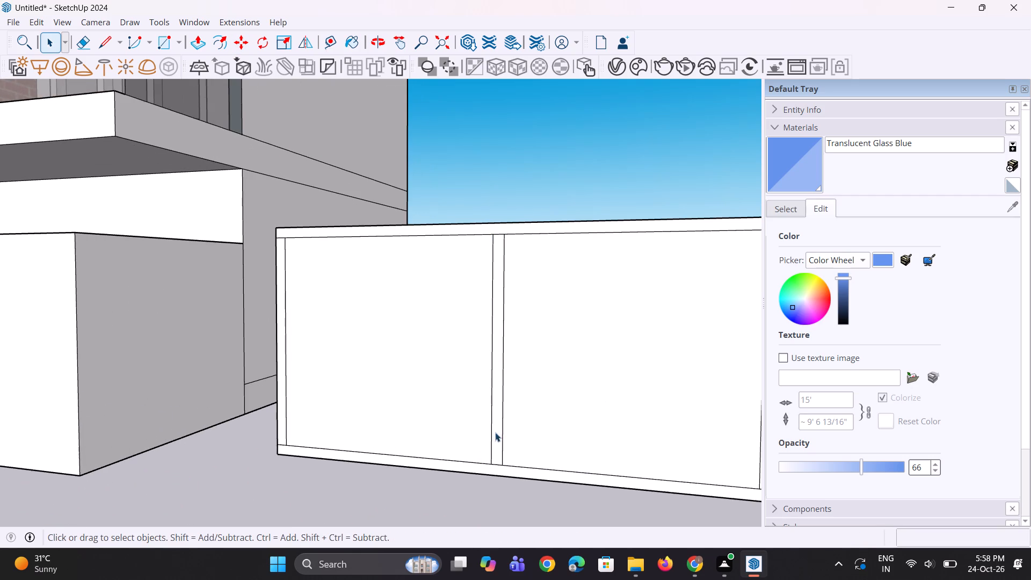
scroll(469, 386, down, 4)
scroll(487, 455, up, 3)
key(m)
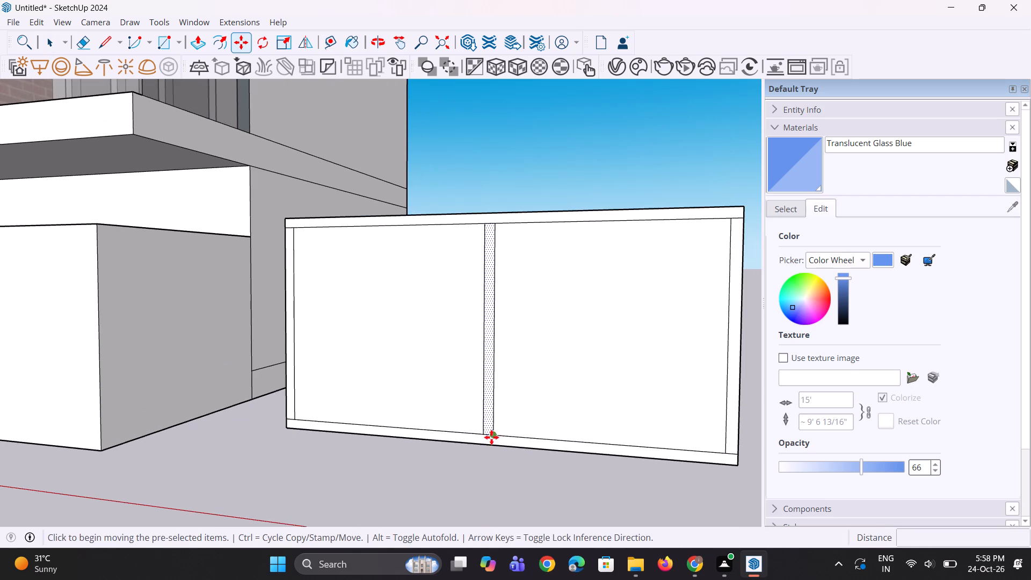
click(491, 437)
click(570, 439)
key(space)
key(space)
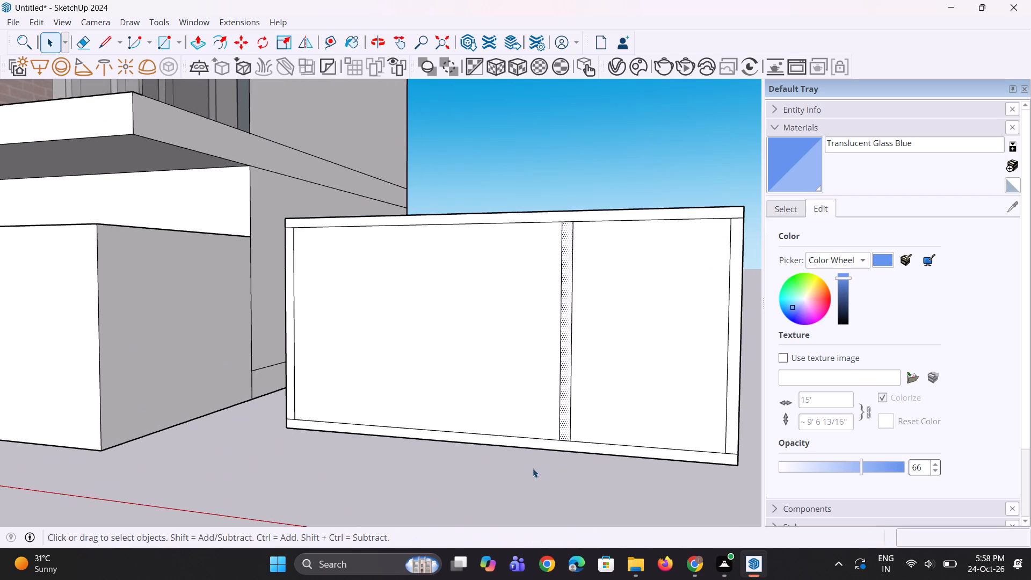
click(533, 468)
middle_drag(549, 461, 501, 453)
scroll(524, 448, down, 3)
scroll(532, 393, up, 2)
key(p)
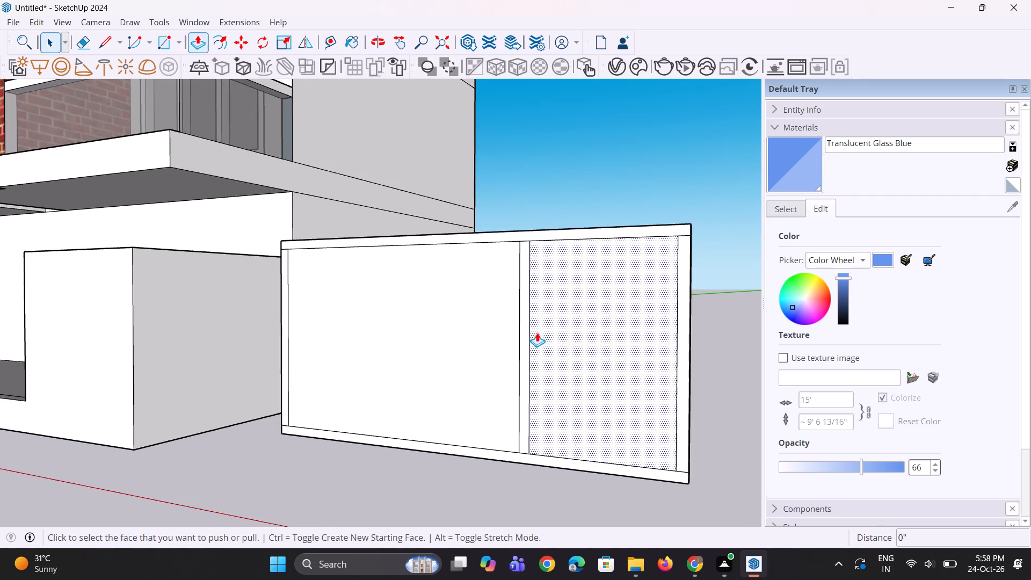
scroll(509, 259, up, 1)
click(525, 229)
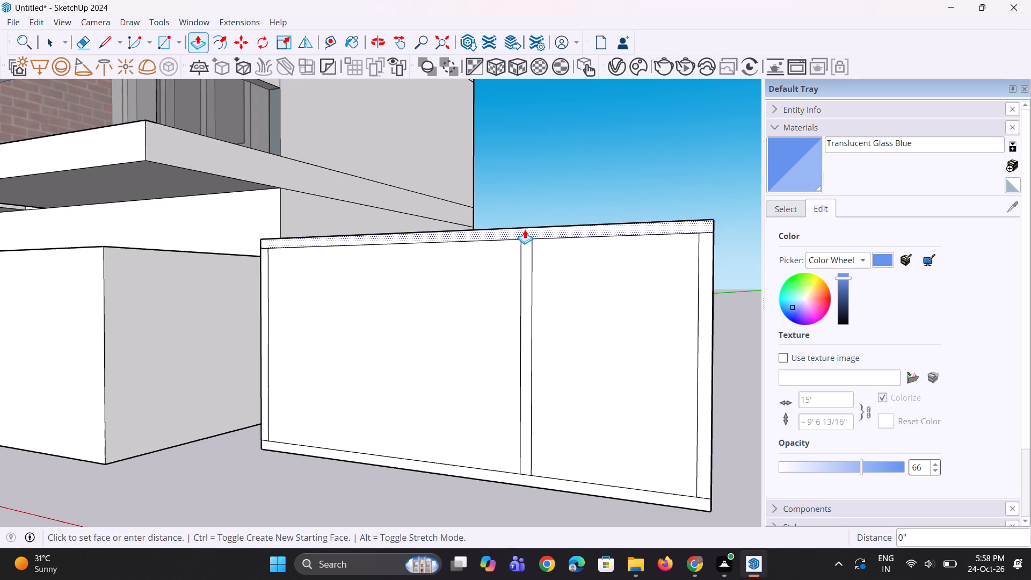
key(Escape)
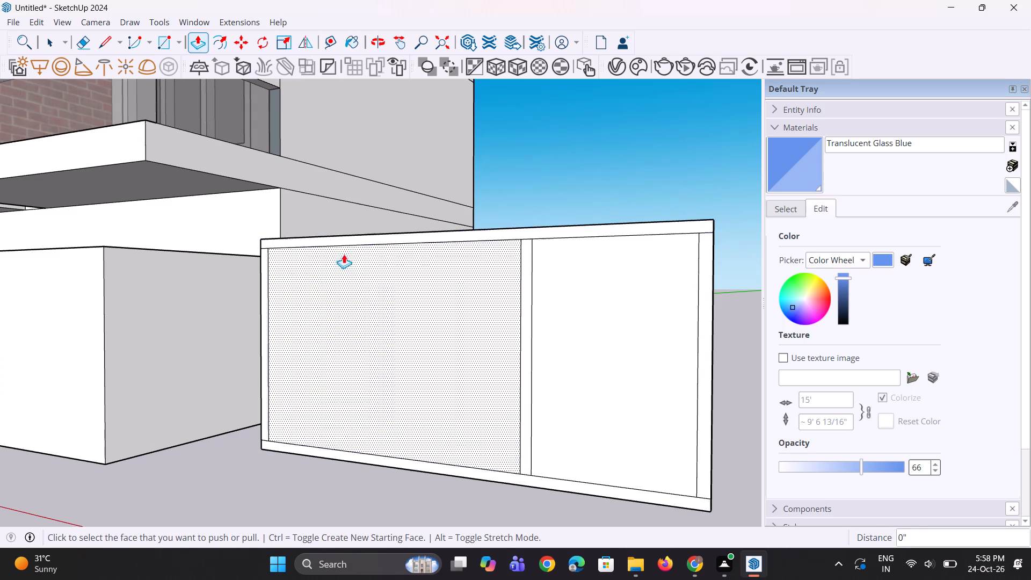
Erase the short lines across the frame's two upper corners to join the side strips with the upper border.
scroll(344, 254, up, 2)
scroll(241, 246, up, 6)
key(e)
drag(259, 246, 259, 266)
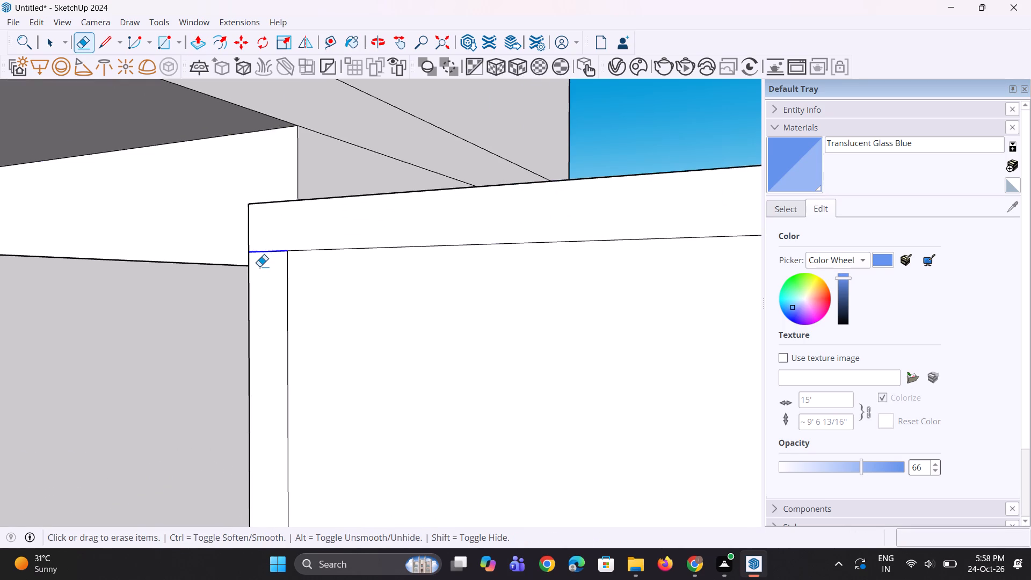
scroll(259, 266, down, 20)
scroll(404, 274, up, 3)
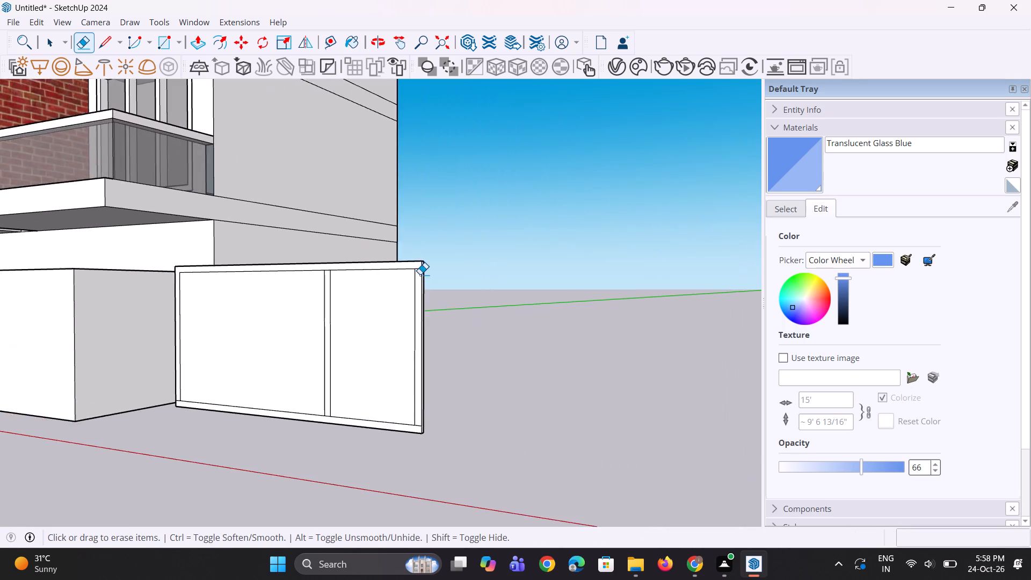
scroll(420, 274, up, 7)
drag(415, 260, 414, 271)
scroll(414, 272, down, 3)
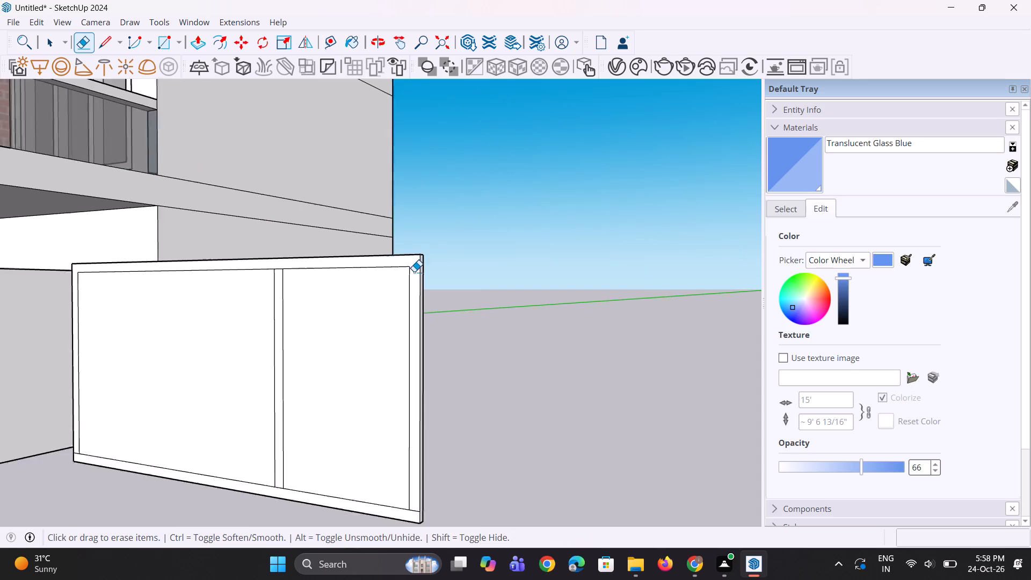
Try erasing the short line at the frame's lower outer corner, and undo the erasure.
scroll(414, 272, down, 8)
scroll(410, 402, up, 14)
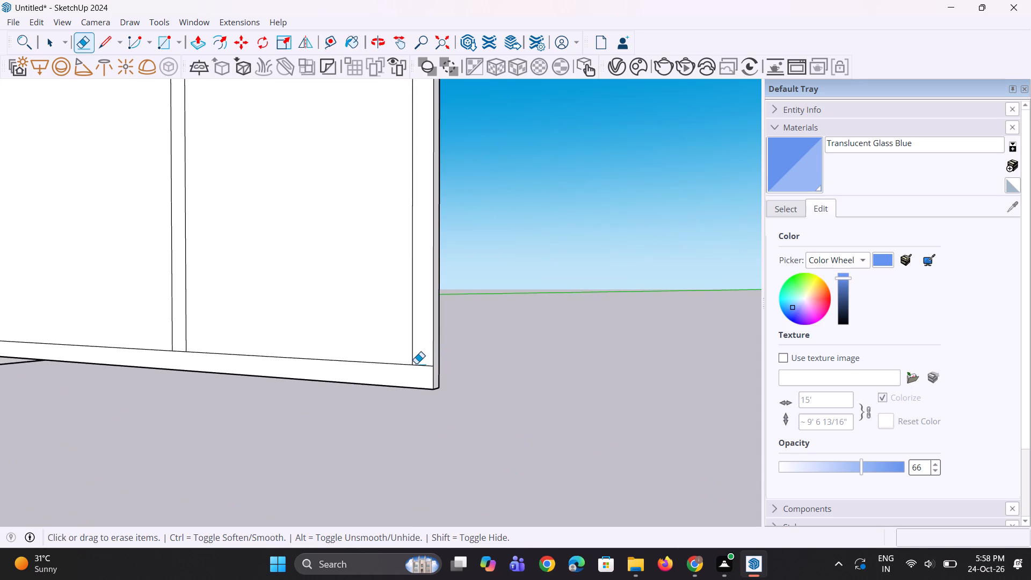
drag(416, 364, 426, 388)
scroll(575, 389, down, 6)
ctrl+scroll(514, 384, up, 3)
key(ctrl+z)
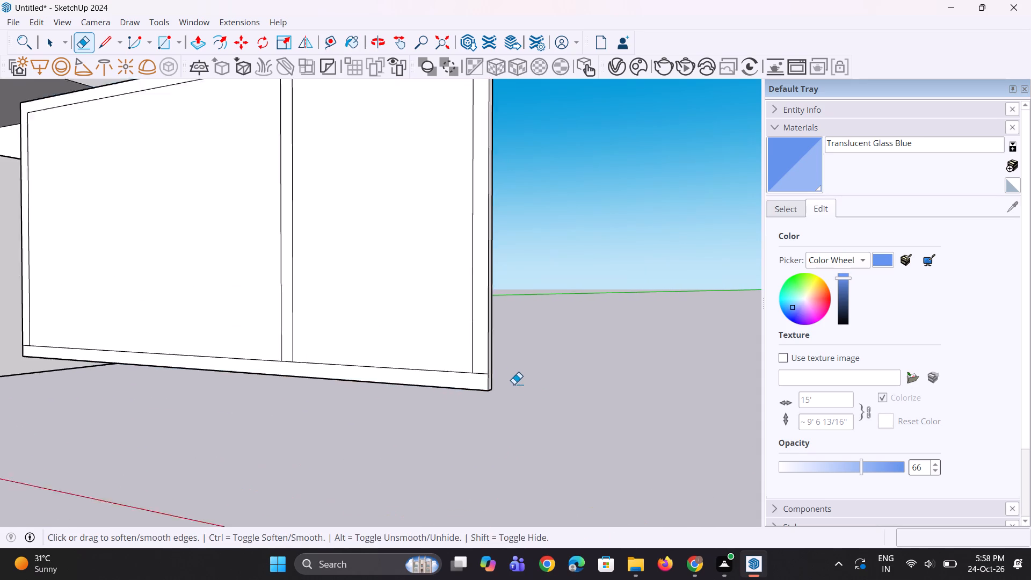
Erase the short lines at the frame's two lower corners and the line across the middle strip's upper end.
drag(480, 370, 479, 380)
scroll(592, 408, down, 11)
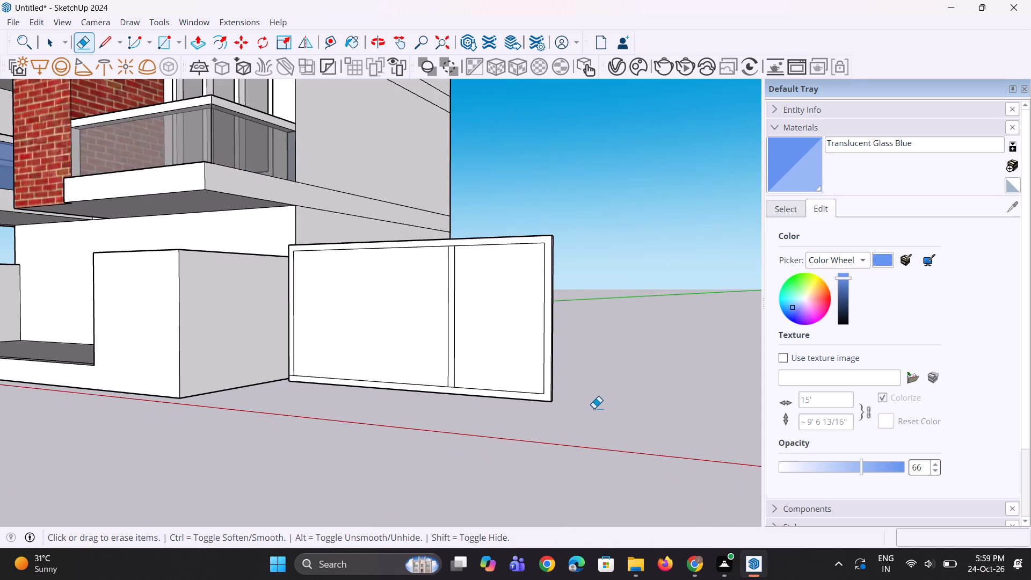
scroll(343, 368, up, 13)
drag(263, 380, 262, 397)
scroll(262, 397, down, 18)
scroll(365, 294, up, 4)
scroll(437, 283, up, 1)
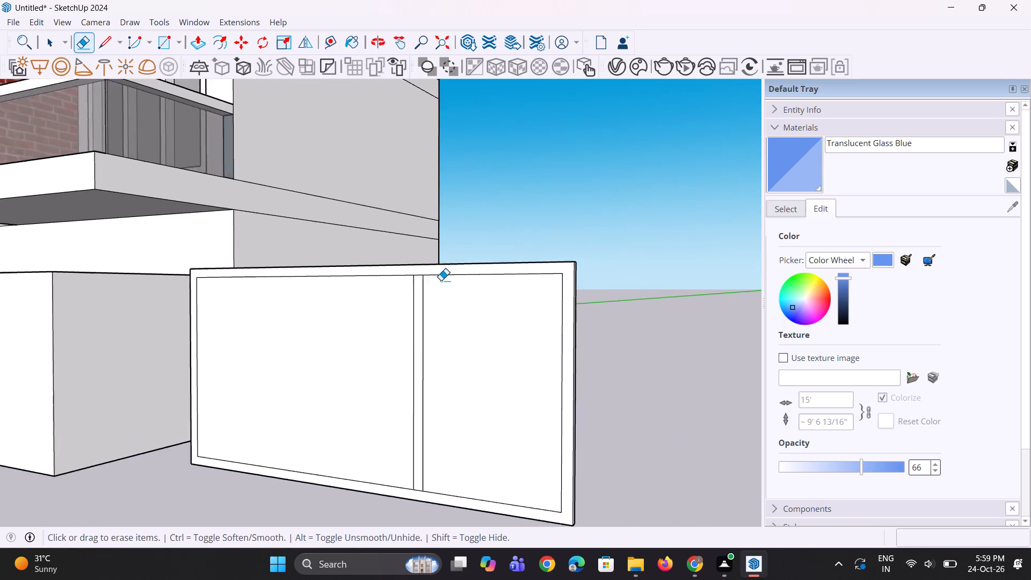
scroll(441, 280, up, 10)
drag(400, 266, 396, 283)
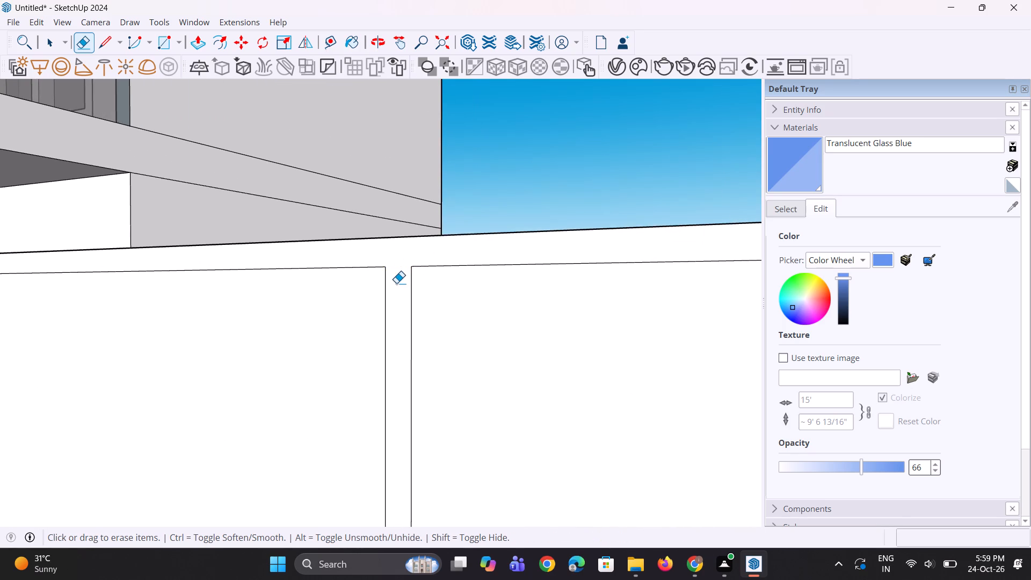
Push/Pull the joined frame face outward about 3 3/16" so it projects from the gate panel's two bays.
scroll(400, 276, down, 5)
key(p)
click(398, 272)
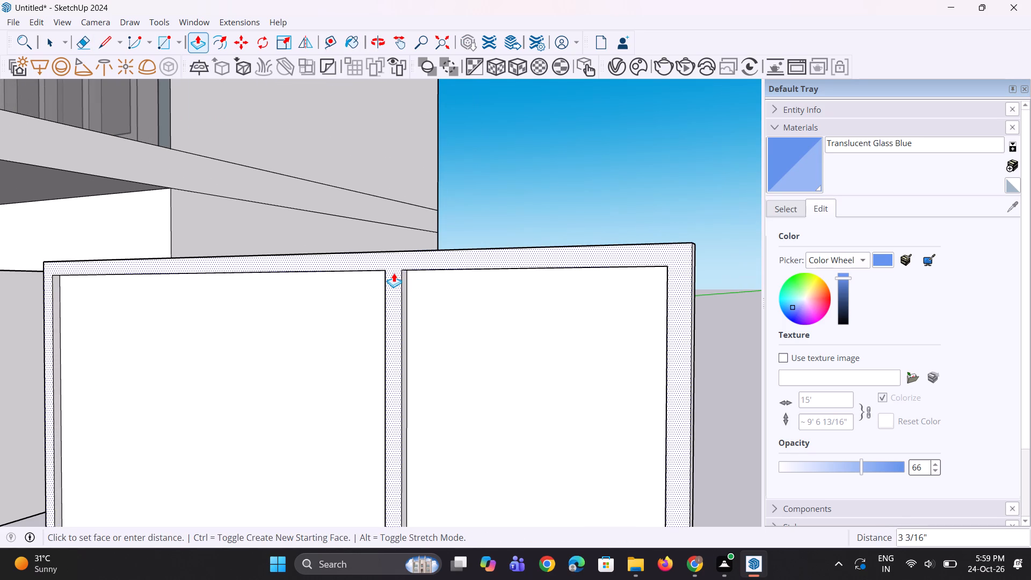
click(394, 273)
scroll(394, 273, down, 6)
middle_drag(390, 285, 439, 274)
key(space)
key(space)
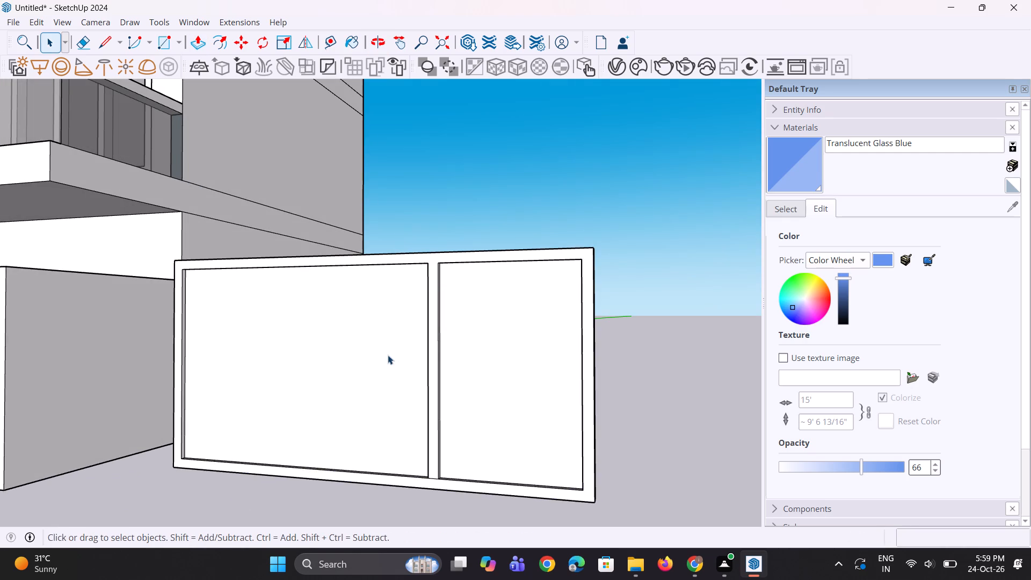
Examine the gate panel's raised frame and its two bays from different angles.
click(386, 356)
scroll(409, 350, down, 6)
scroll(415, 344, up, 1)
middle_drag(415, 344, 470, 320)
scroll(470, 320, down, 4)
middle_drag(449, 334, 450, 341)
scroll(451, 342, up, 2)
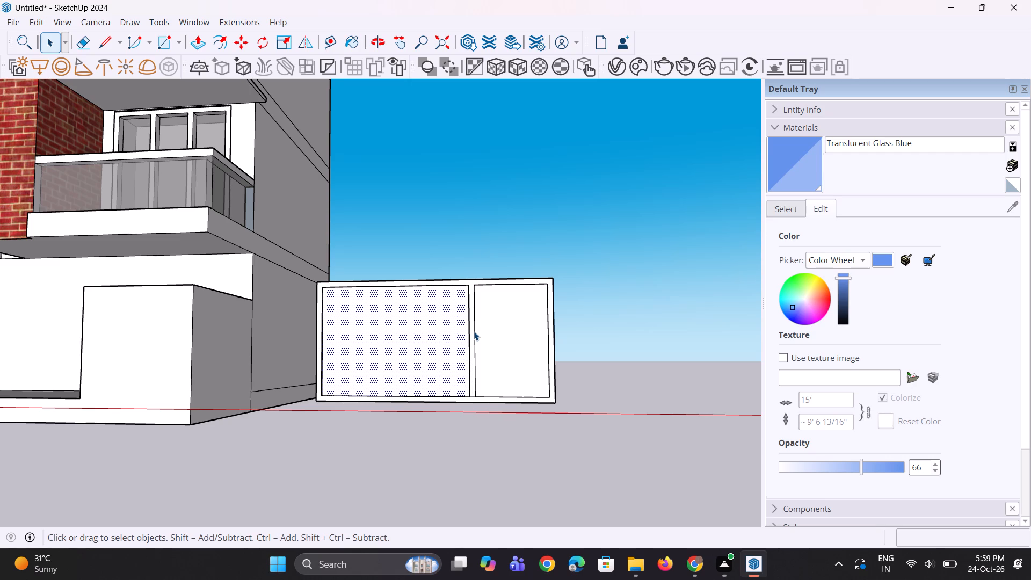
scroll(364, 379, up, 2)
click(463, 209)
Copy the wider bay's vertical inner edge nearest the building a short distance along the panel face.
middle_drag(369, 430, 294, 443)
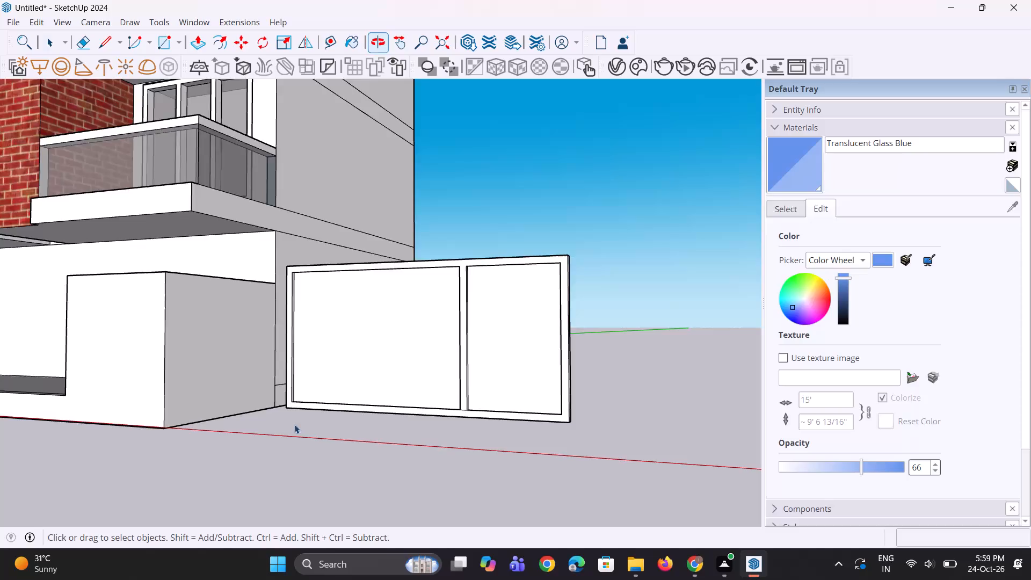
scroll(294, 417, up, 5)
click(294, 393)
scroll(294, 393, up, 6)
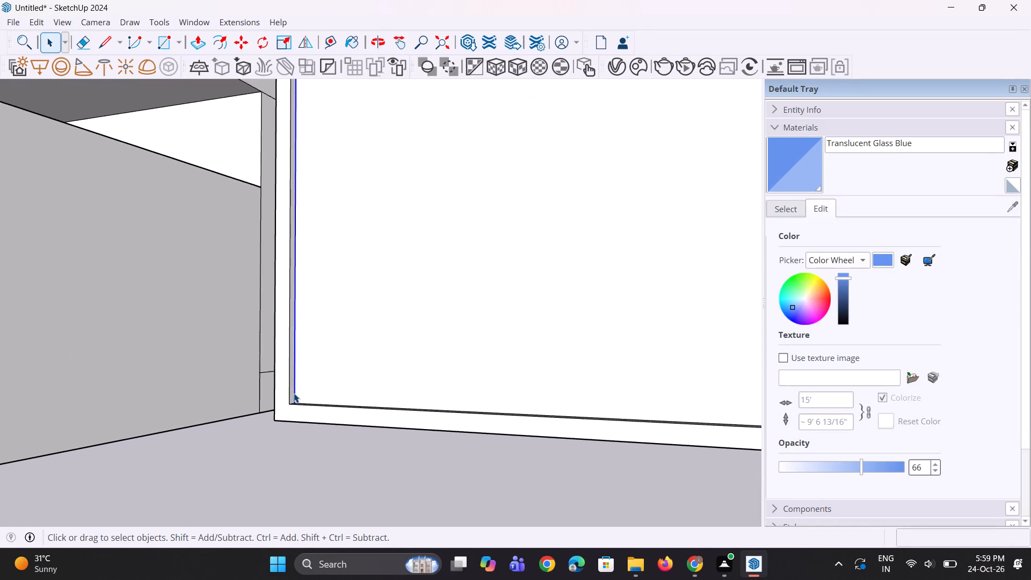
scroll(294, 393, up, 1)
key(m)
ctrl+scroll(294, 393, up, 1)
scroll(299, 421, up, 2)
middle_drag(299, 421, 305, 444)
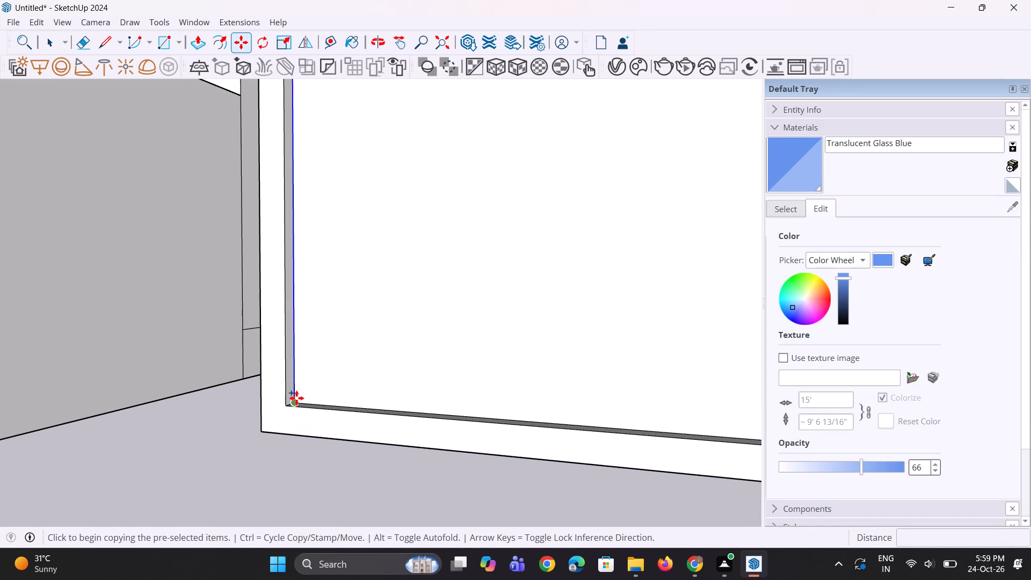
click(294, 397)
click(334, 404)
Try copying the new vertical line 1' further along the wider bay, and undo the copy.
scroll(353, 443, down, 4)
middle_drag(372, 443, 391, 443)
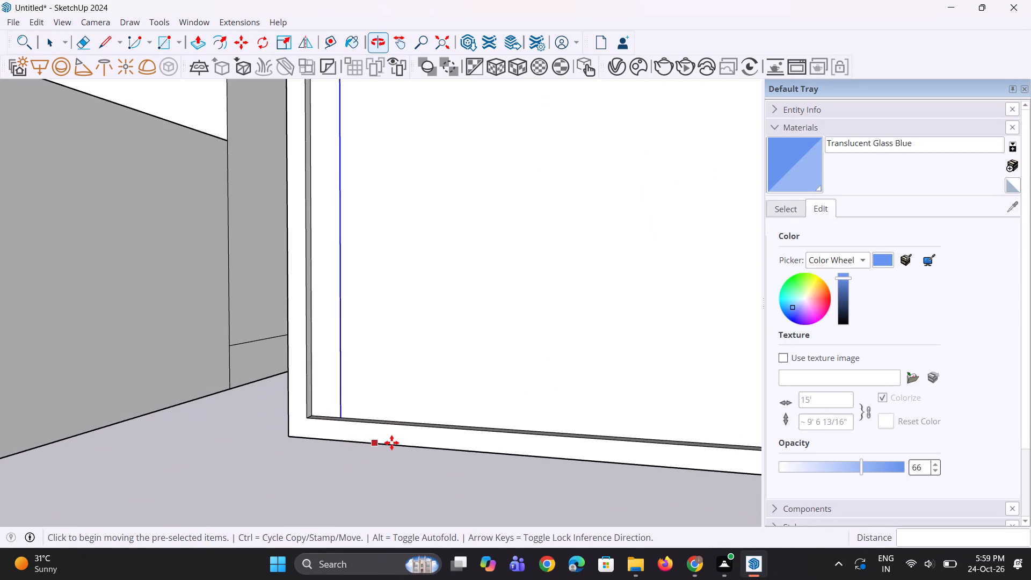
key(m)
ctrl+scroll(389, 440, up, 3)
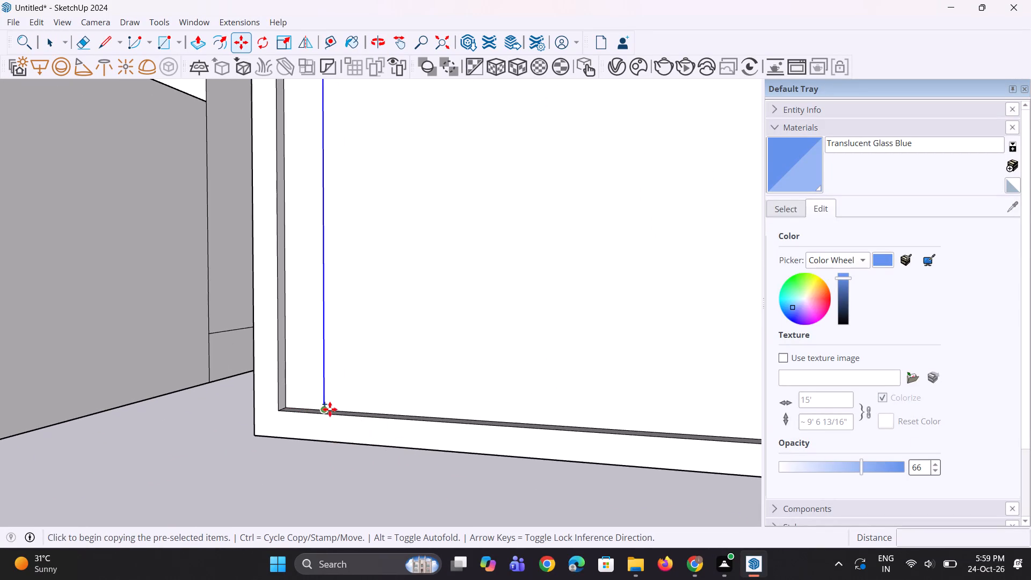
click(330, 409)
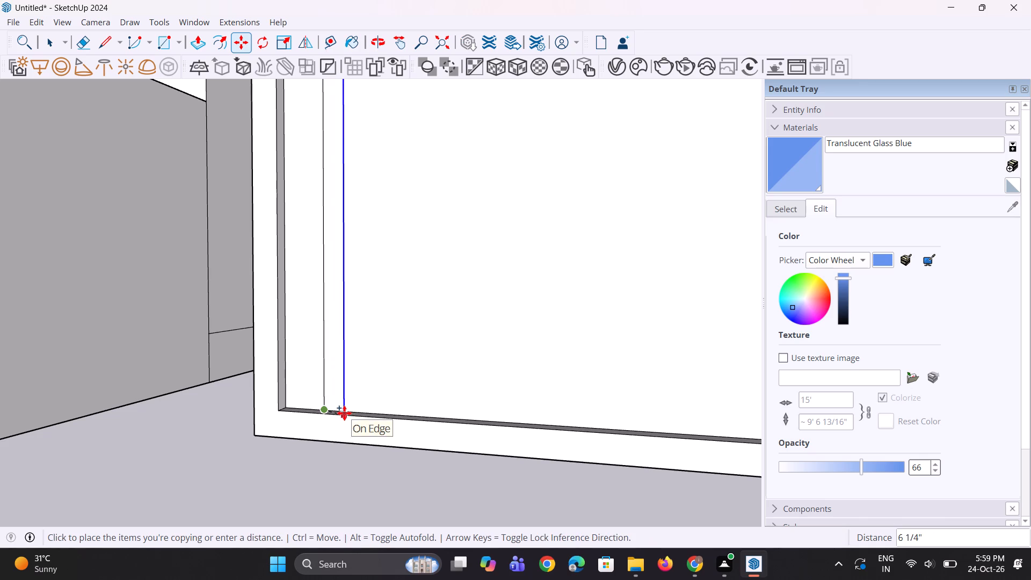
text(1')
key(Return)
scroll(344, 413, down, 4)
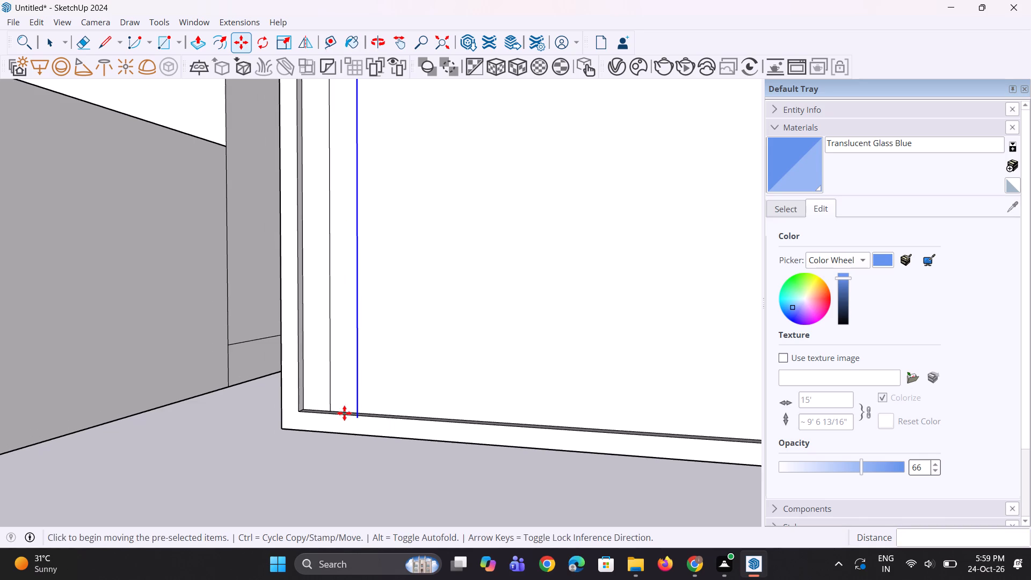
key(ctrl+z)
Copy the new vertical line 1' further along the wider bay to outline a vertical strip.
middle_drag(344, 413, 352, 437)
key(space)
key(space)
click(330, 399)
scroll(330, 404, up, 2)
middle_drag(336, 412, 342, 427)
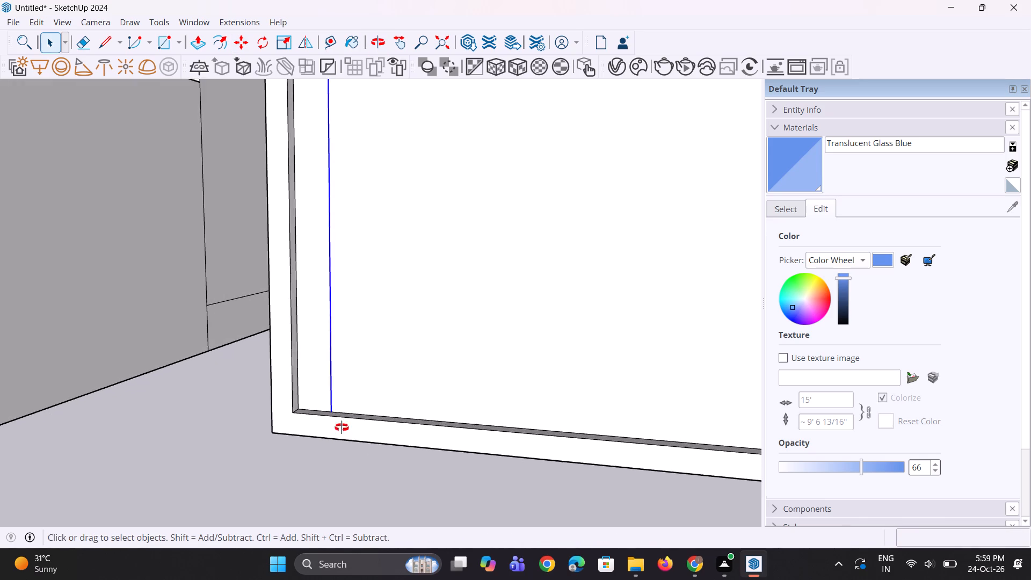
middle_drag(342, 427, 348, 452)
scroll(348, 452, up, 2)
key(m)
scroll(339, 430, up, 3)
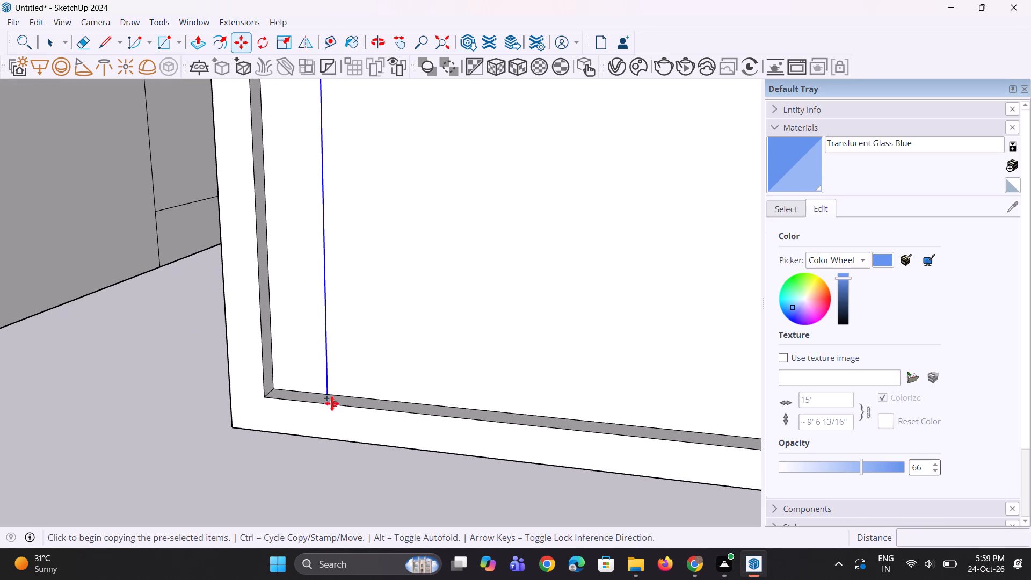
click(329, 396)
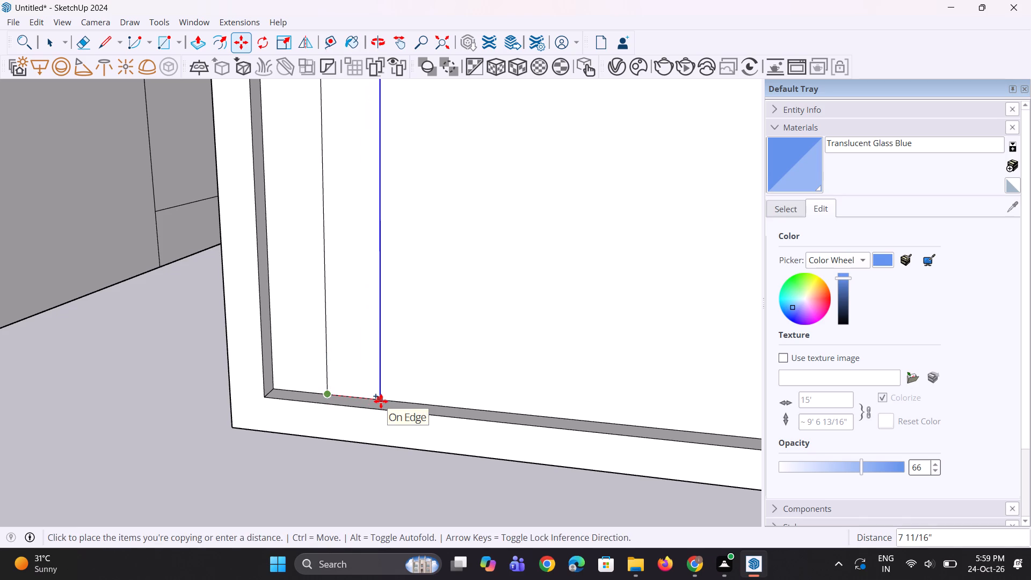
text(1')
key(Return)
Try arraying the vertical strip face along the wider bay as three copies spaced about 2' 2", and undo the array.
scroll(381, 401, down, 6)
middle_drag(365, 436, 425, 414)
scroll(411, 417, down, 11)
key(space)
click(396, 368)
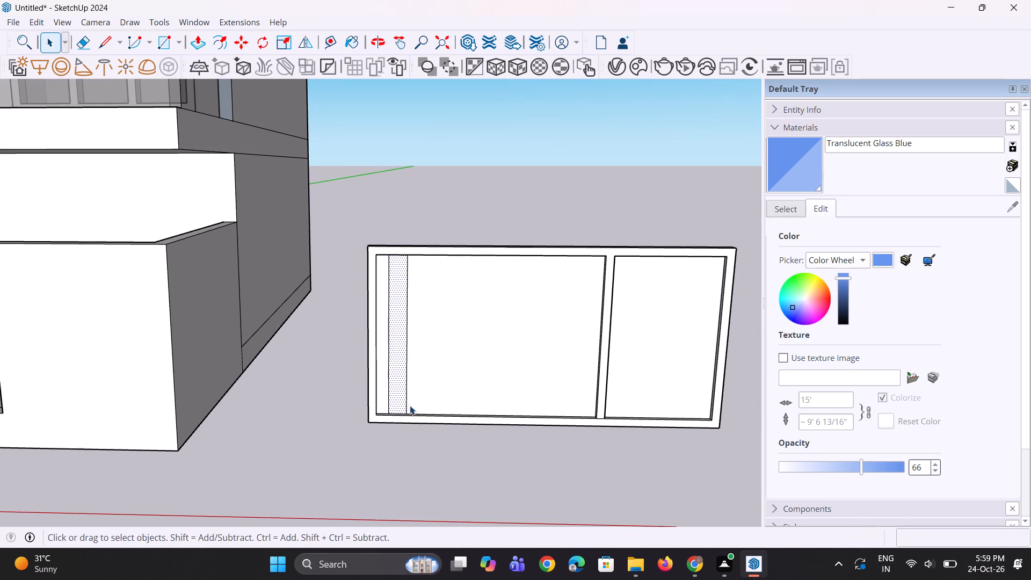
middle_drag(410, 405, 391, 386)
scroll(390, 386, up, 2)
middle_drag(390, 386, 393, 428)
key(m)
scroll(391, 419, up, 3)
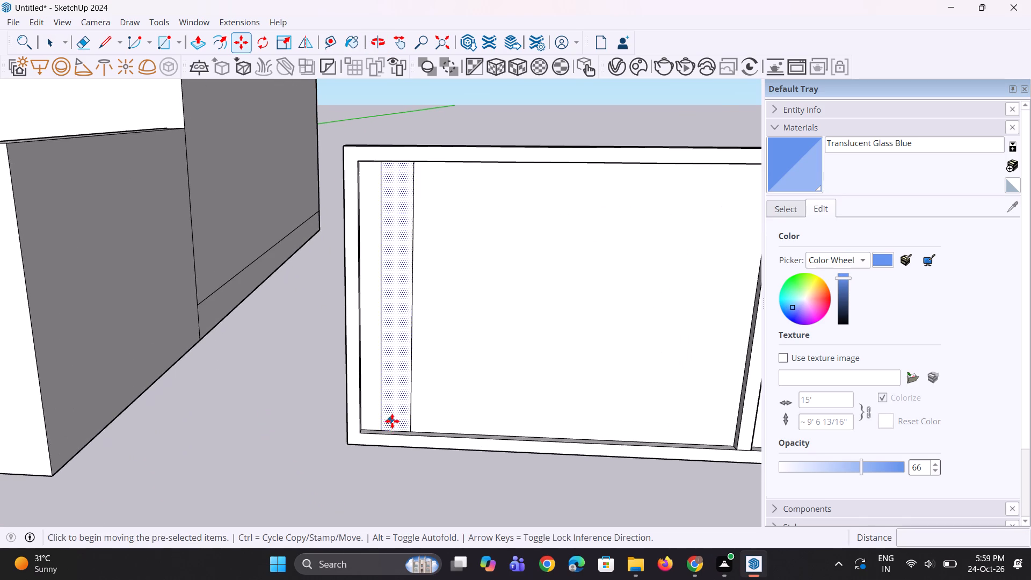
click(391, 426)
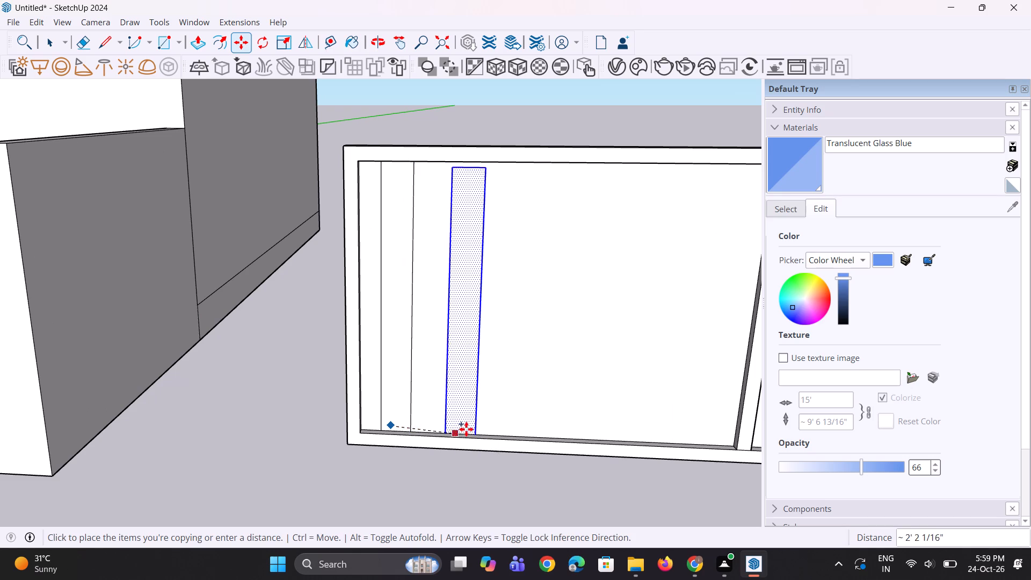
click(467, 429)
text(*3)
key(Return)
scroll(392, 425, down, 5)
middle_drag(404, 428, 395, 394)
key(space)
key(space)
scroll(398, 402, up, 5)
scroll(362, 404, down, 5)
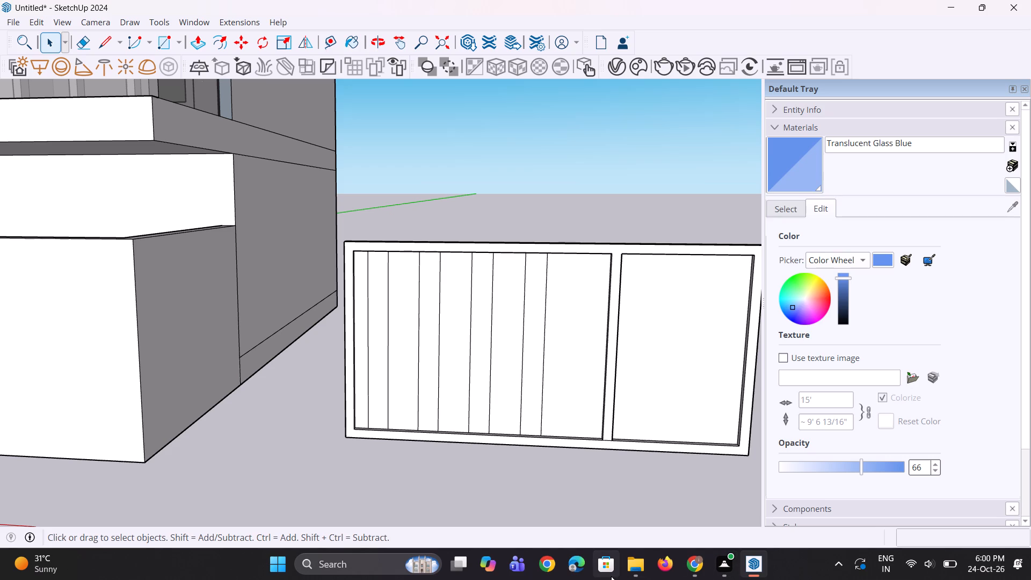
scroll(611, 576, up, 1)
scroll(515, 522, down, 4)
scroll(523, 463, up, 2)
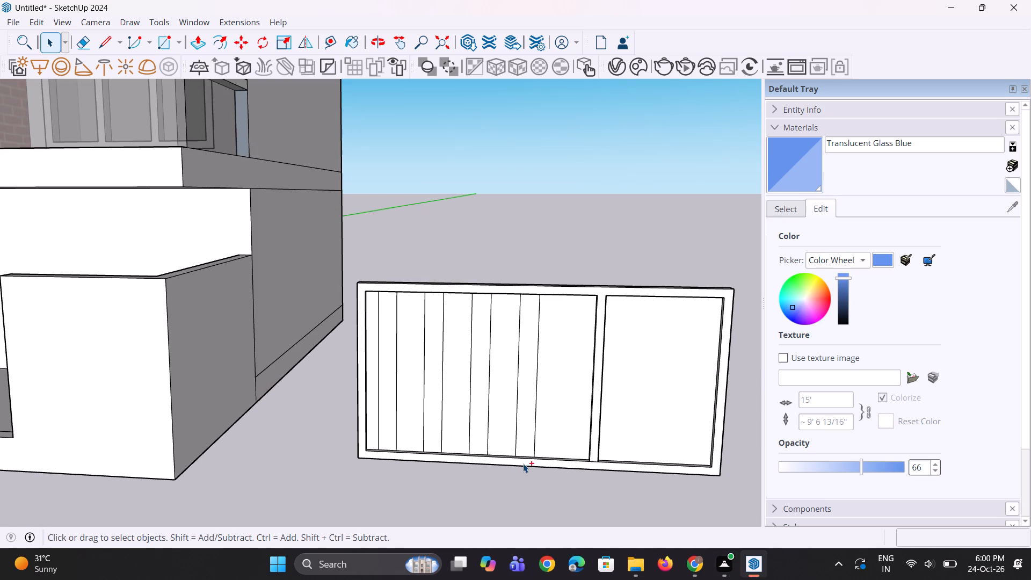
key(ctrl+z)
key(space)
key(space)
Move the strip's vertical line farther from the building toward the first line to narrow the strip.
scroll(423, 444, up, 2)
key(space)
click(384, 437)
middle_drag(384, 437, 384, 463)
scroll(388, 450, up, 3)
click(392, 449)
scroll(393, 454, up, 4)
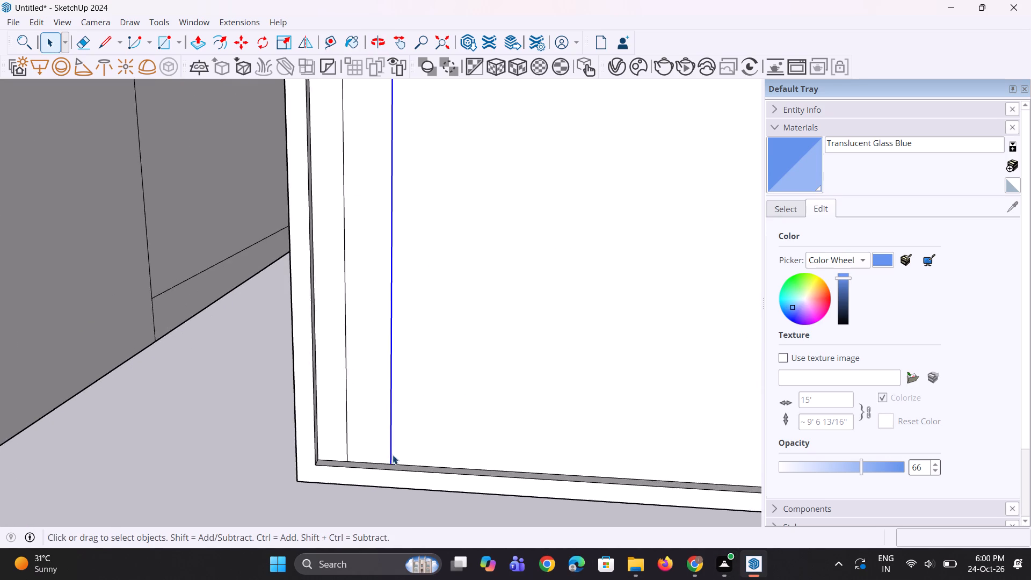
scroll(393, 455, up, 1)
key(m)
click(391, 463)
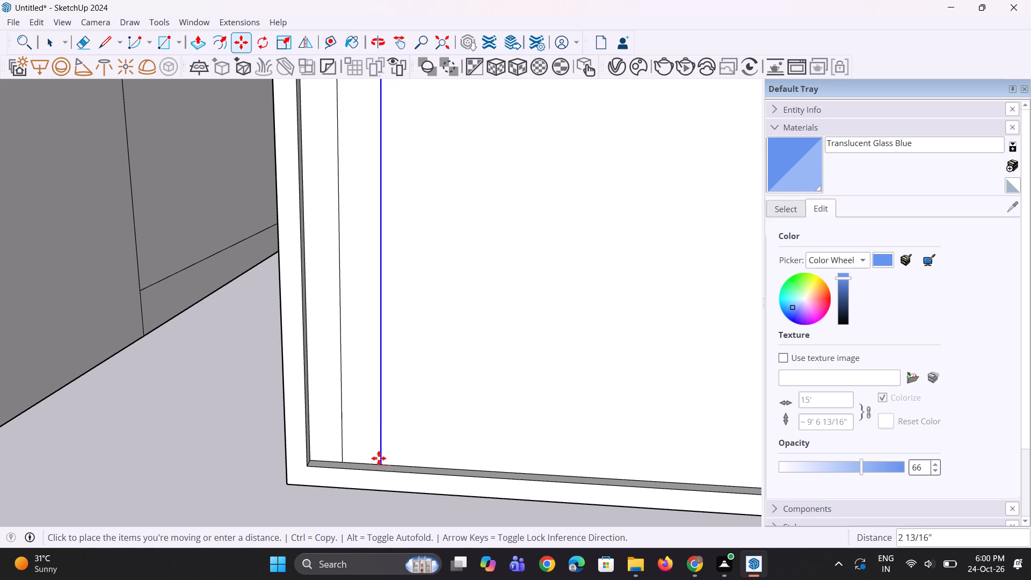
click(359, 457)
key(space)
key(space)
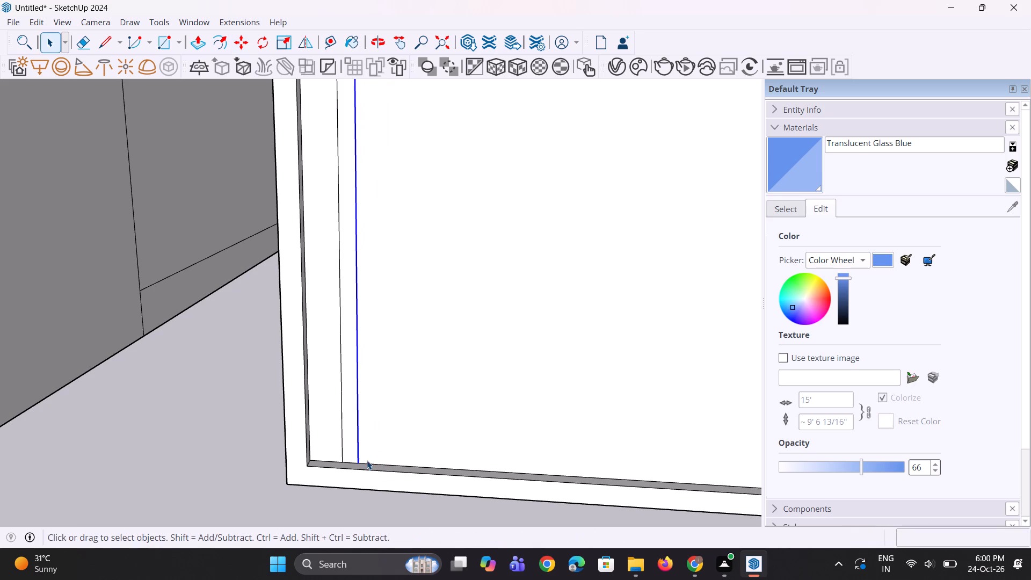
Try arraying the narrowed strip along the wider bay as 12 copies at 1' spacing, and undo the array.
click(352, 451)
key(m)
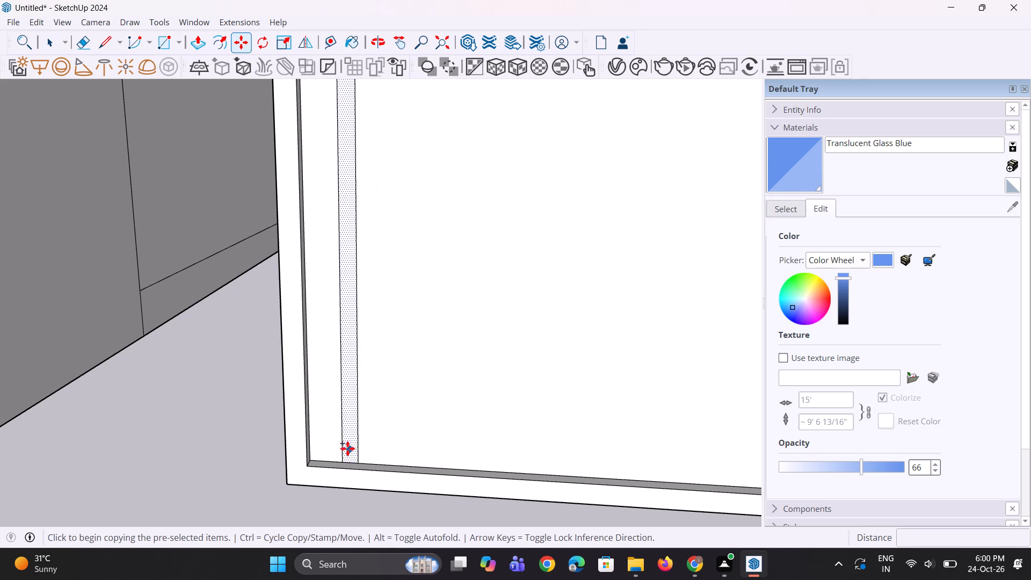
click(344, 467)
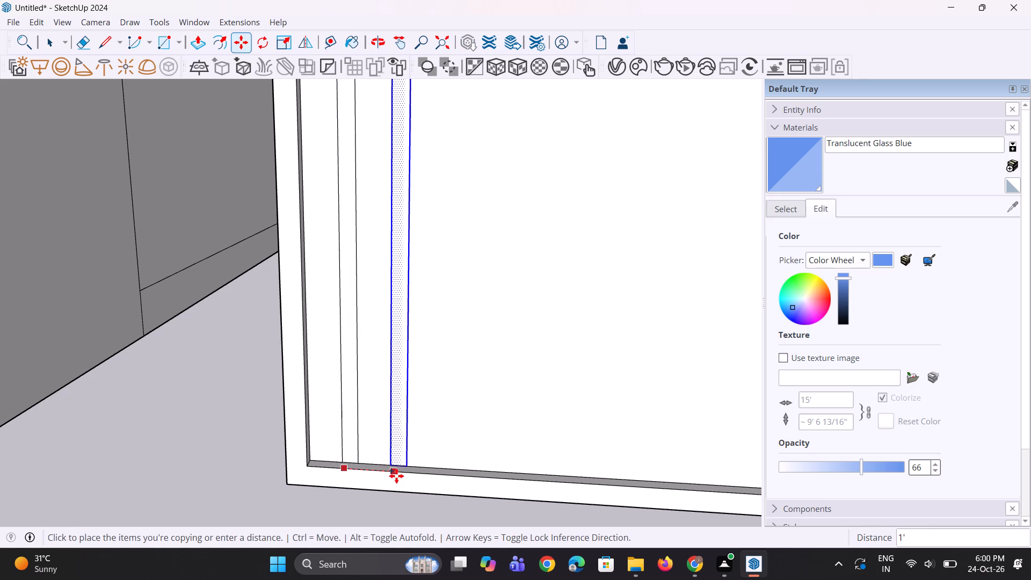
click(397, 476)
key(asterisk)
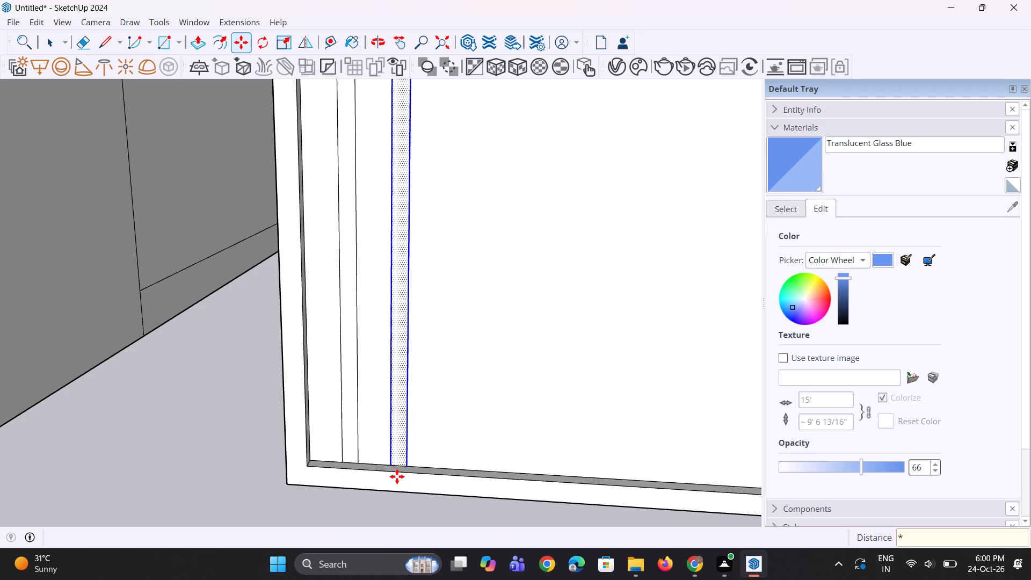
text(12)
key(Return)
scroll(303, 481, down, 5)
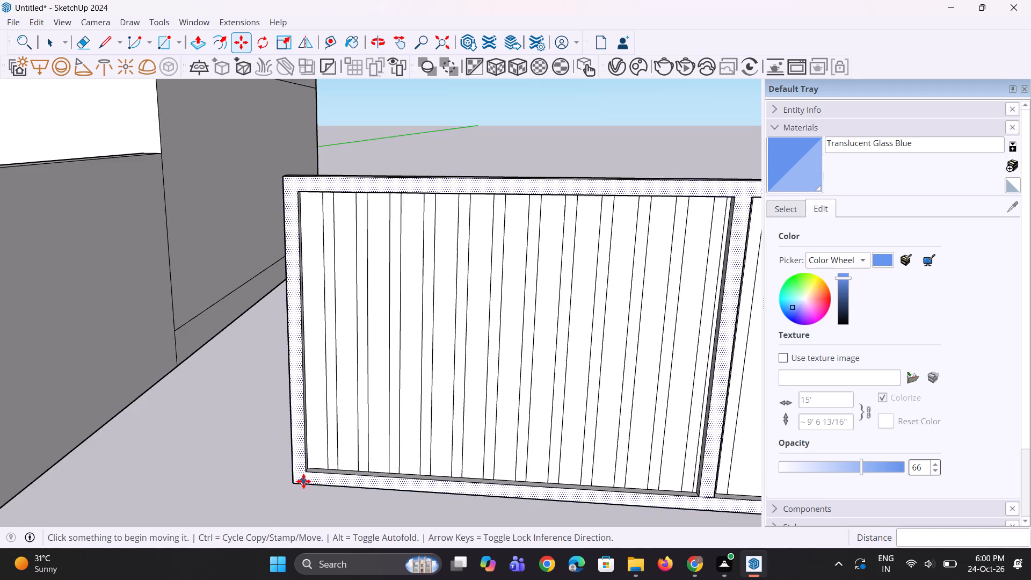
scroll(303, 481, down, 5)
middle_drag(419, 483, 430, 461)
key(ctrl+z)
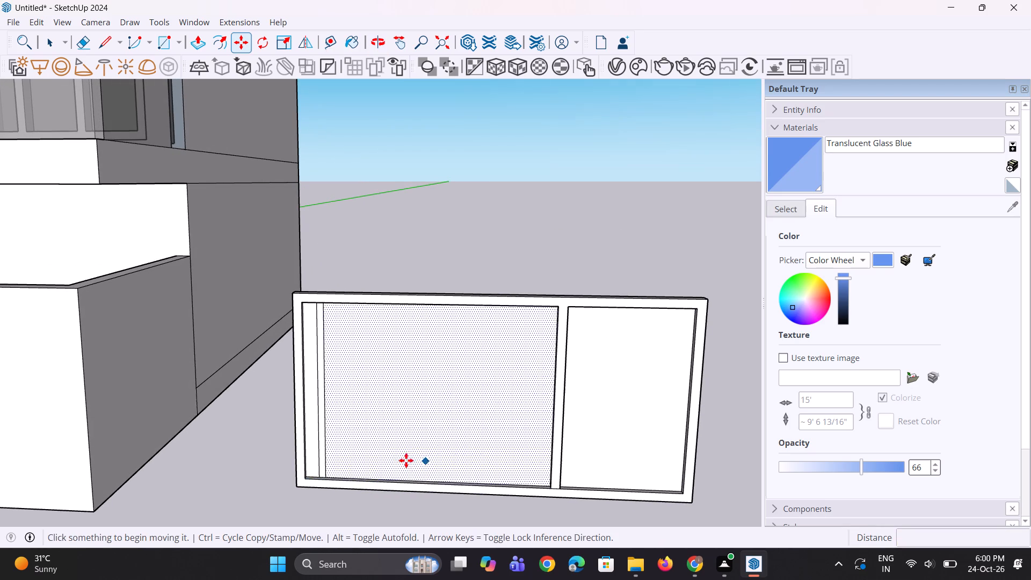
Array the narrow strip along the wider bay as 10 copies at 1' spacing.
key(space)
scroll(390, 457, up, 6)
key(space)
key(space)
click(299, 473)
scroll(295, 485, up, 3)
key(m)
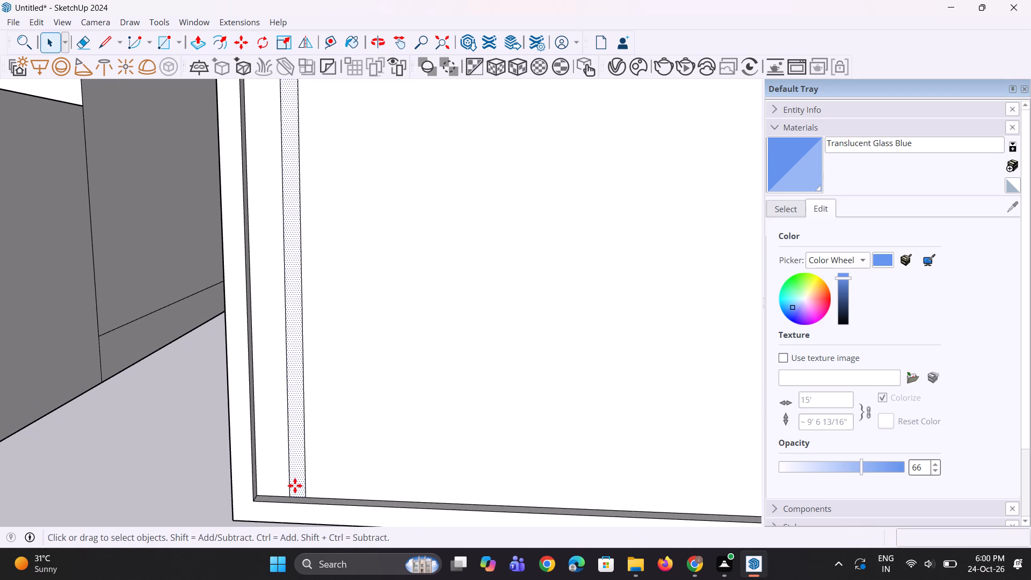
ctrl+scroll(295, 485, up, 2)
click(291, 499)
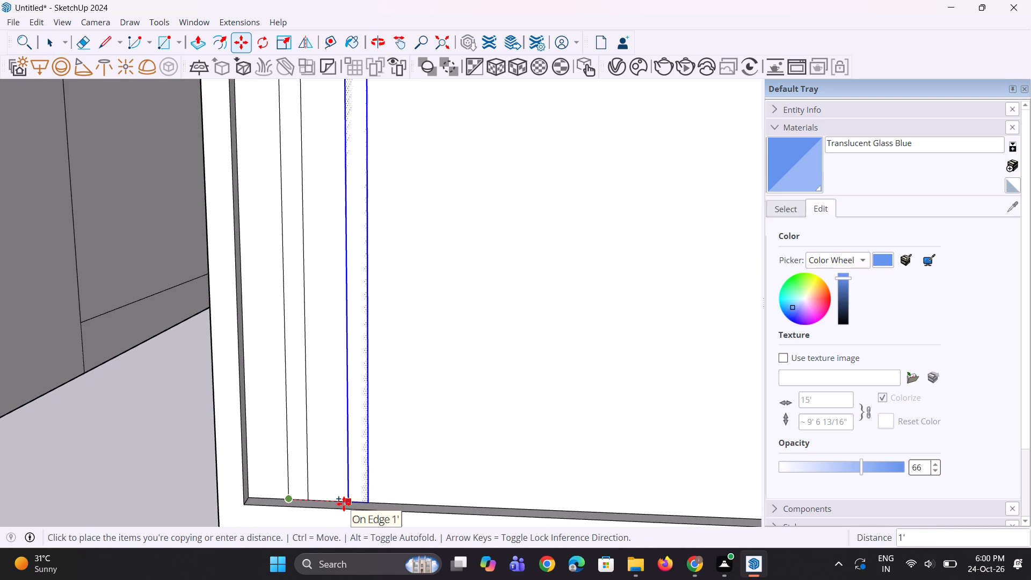
click(344, 504)
text(*10)
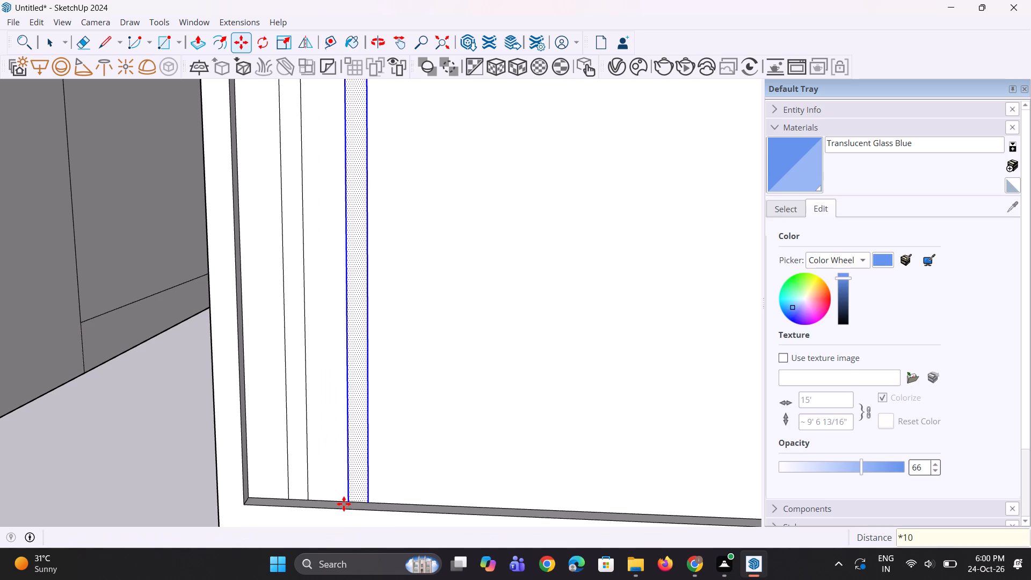
key(Return)
scroll(344, 504, down, 10)
middle_drag(408, 492, 409, 480)
key(space)
key(space)
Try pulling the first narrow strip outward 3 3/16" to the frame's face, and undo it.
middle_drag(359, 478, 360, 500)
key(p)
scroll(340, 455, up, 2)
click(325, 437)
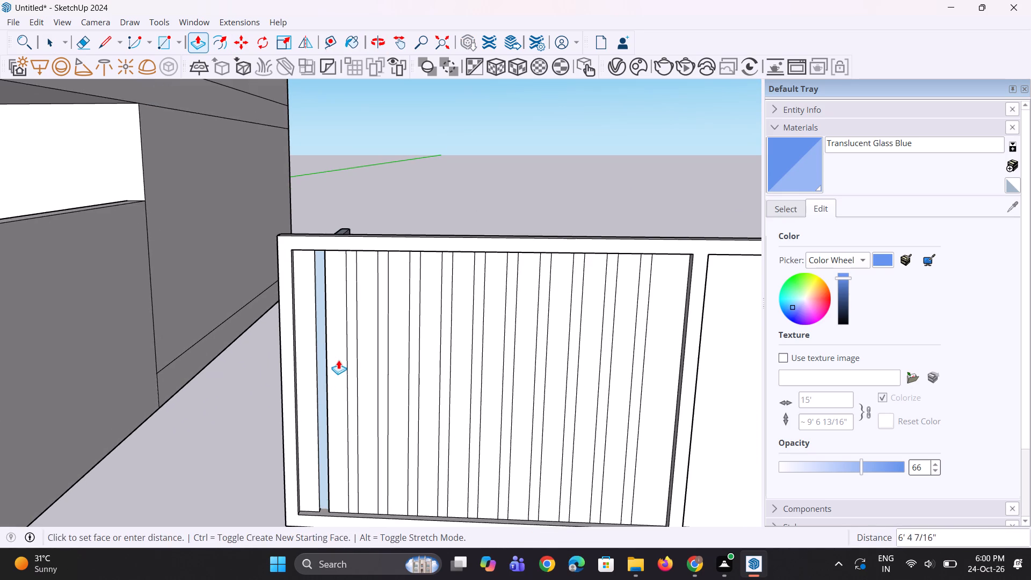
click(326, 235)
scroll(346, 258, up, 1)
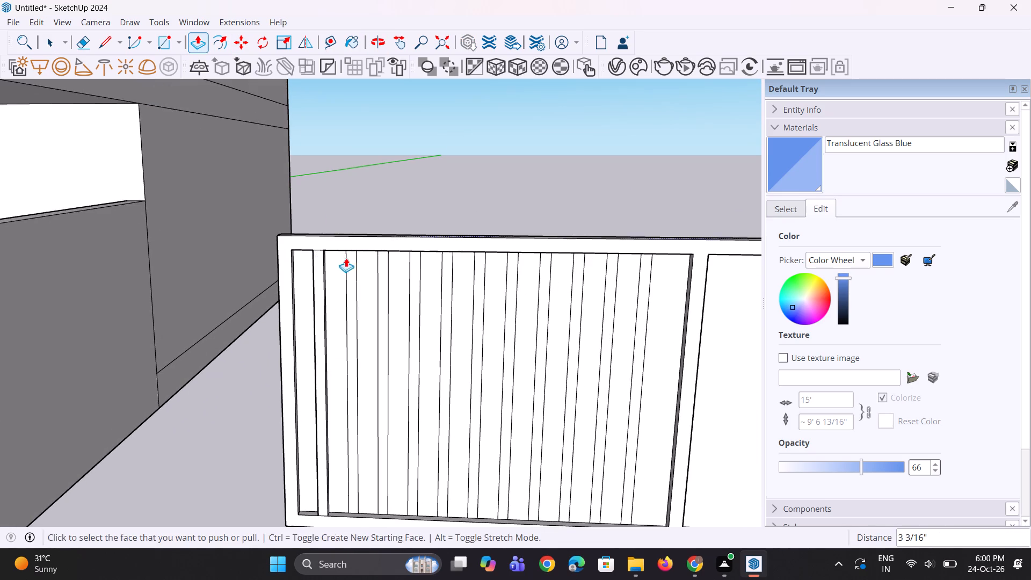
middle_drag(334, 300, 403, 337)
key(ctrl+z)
Push the first narrow strip back 3" through the panel and repeat this on the next four strips to cut open slots.
scroll(338, 322, up, 1)
click(335, 321)
click(350, 235)
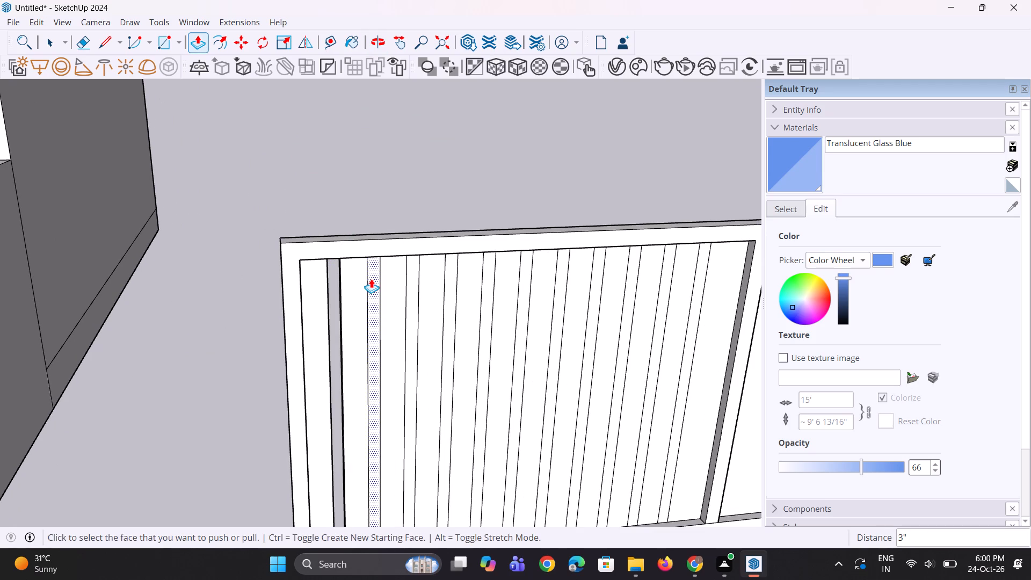
double_click(371, 279)
double_click(413, 301)
double_click(454, 310)
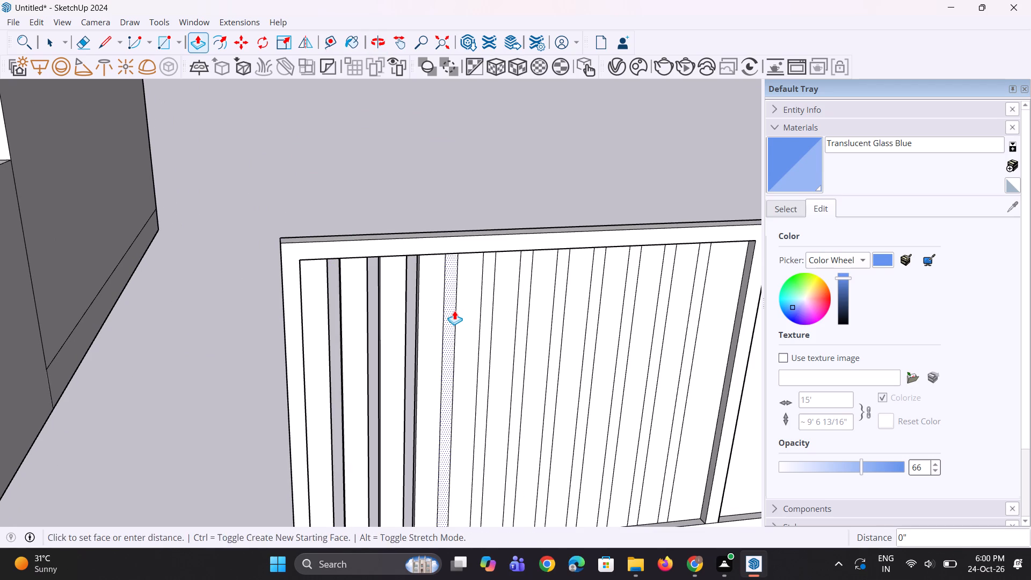
double_click(489, 317)
middle_drag(469, 320, 446, 304)
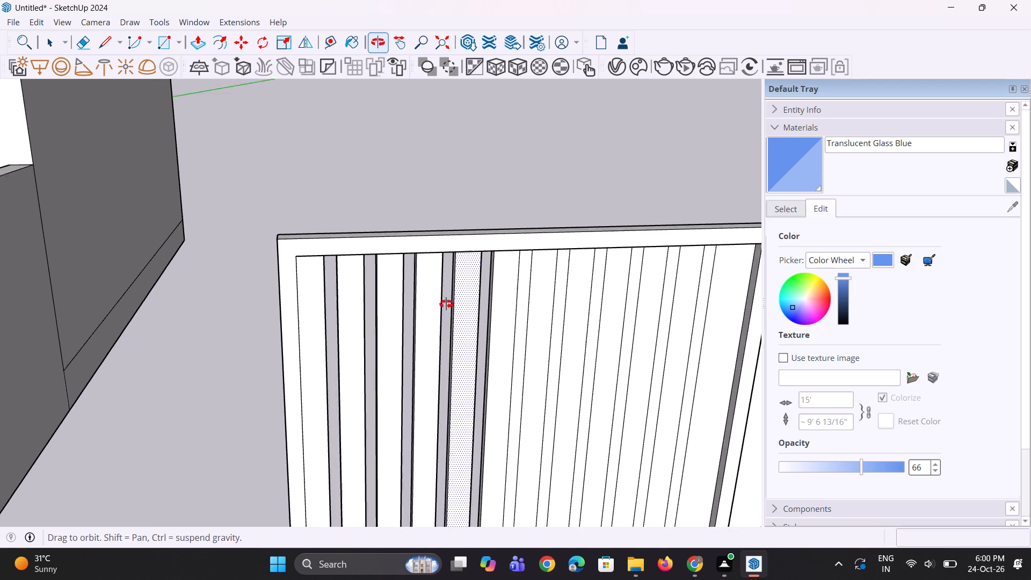
middle_drag(446, 304, 442, 301)
scroll(393, 303, down, 5)
scroll(426, 313, up, 2)
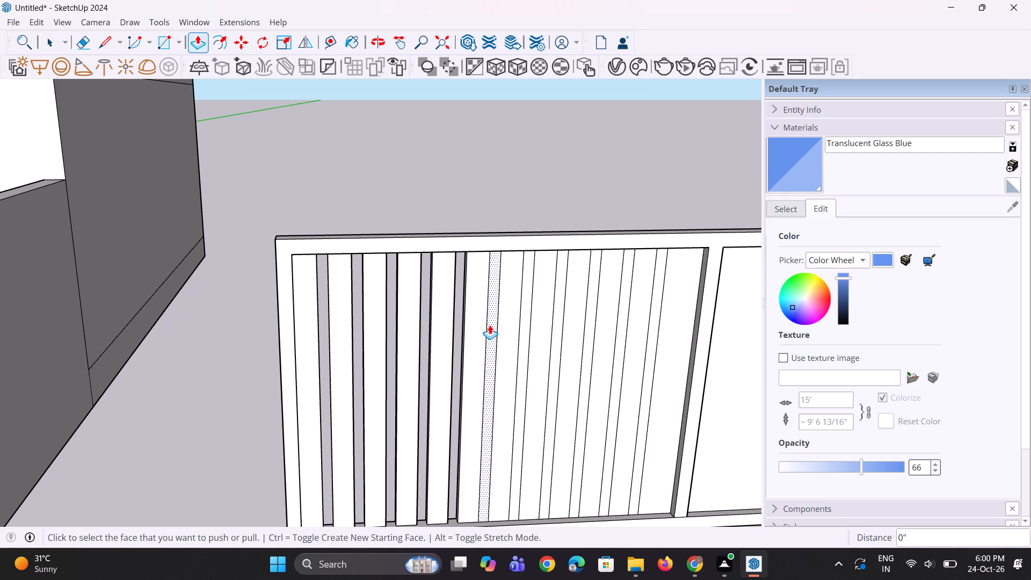
Repeat the 3" push on the sixth to tenth strips of the wider bay to cut them open.
double_click(490, 325)
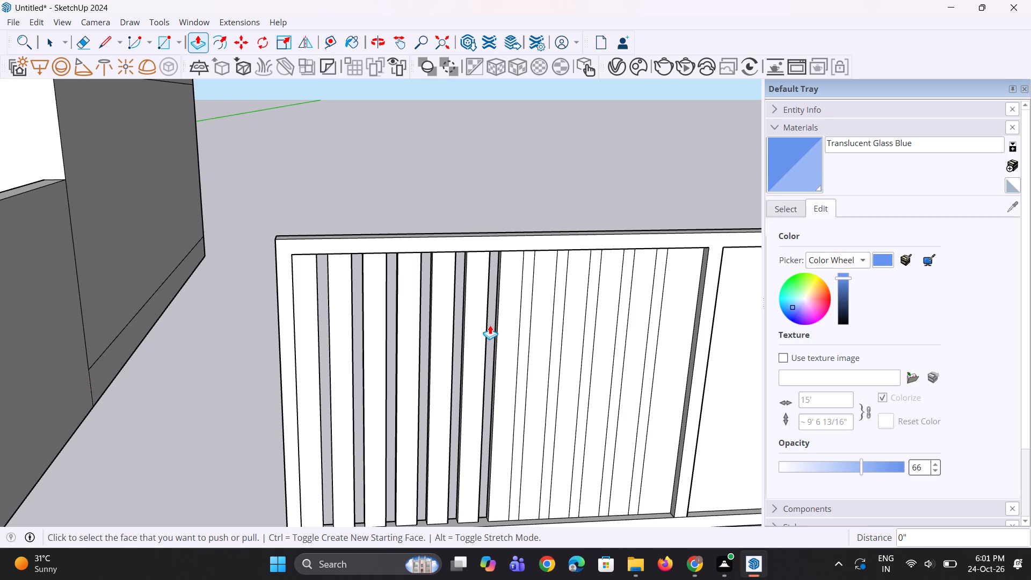
double_click(526, 323)
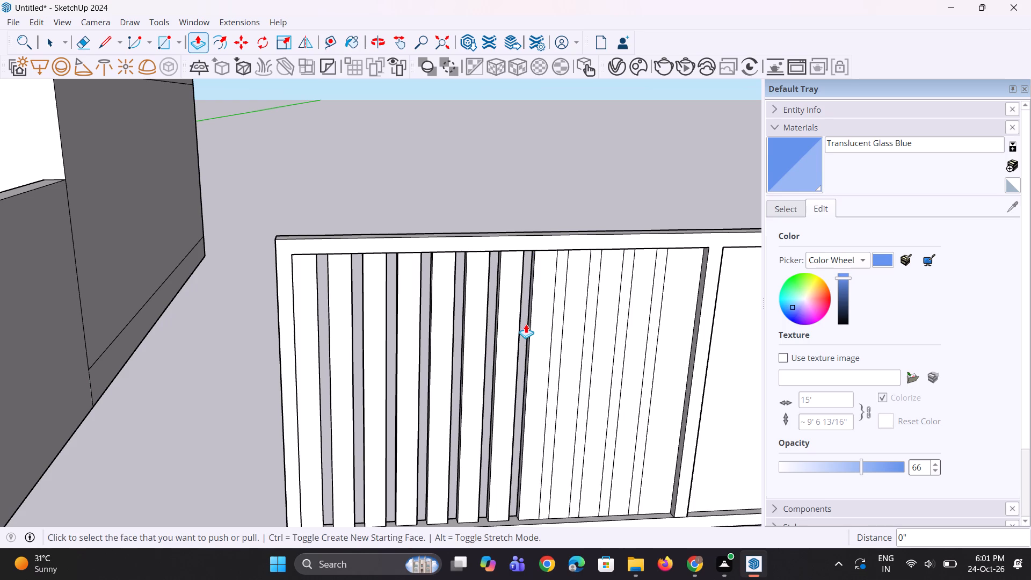
double_click(561, 320)
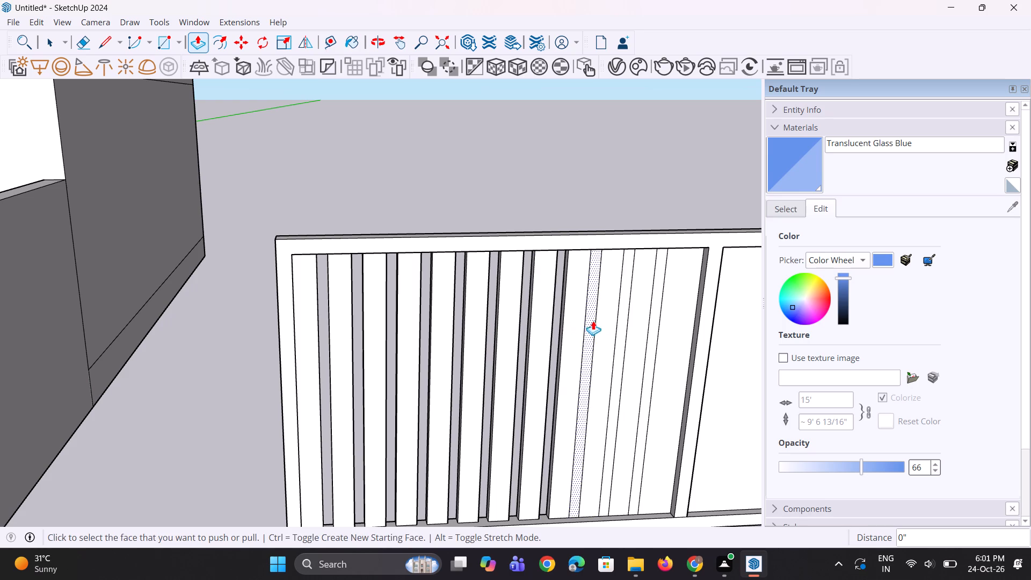
double_click(589, 318)
double_click(619, 338)
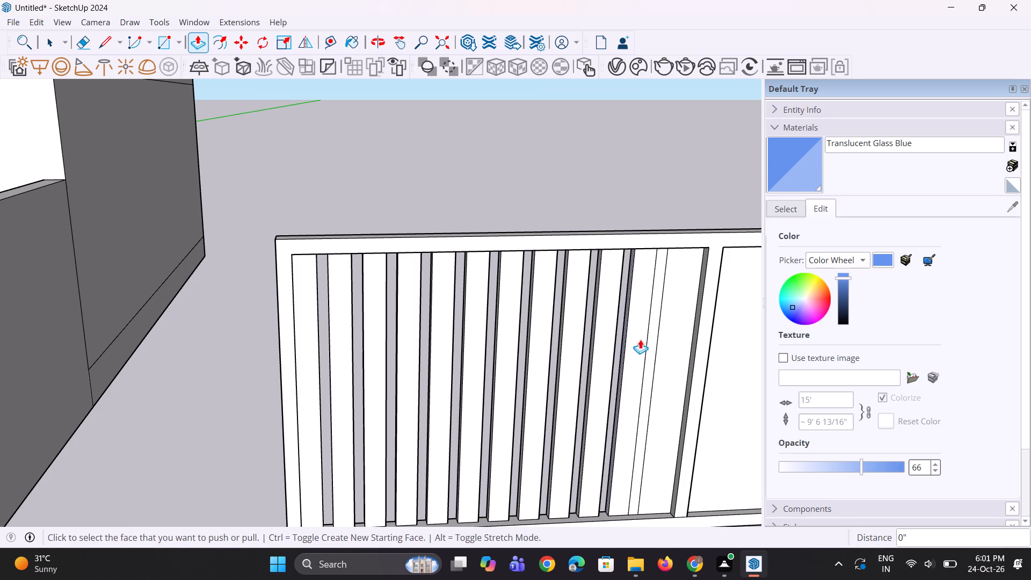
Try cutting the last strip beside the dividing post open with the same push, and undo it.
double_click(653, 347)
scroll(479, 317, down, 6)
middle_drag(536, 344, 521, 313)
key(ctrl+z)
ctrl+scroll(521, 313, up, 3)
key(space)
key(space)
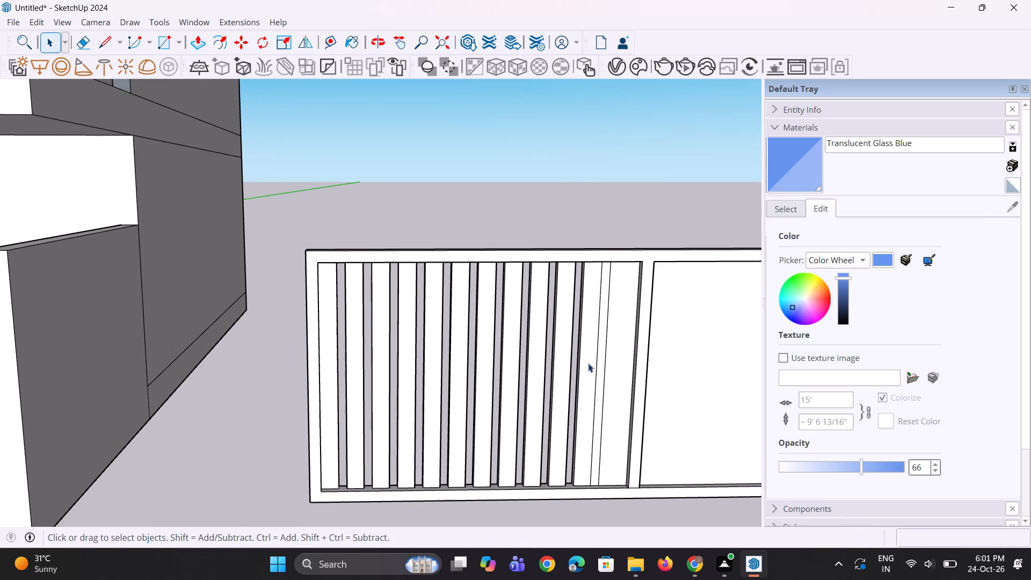
Copy the uncut last strip about 2' 11 3/16" across the dividing post onto the narrower bay's face.
click(601, 375)
scroll(560, 356, down, 4)
key(m)
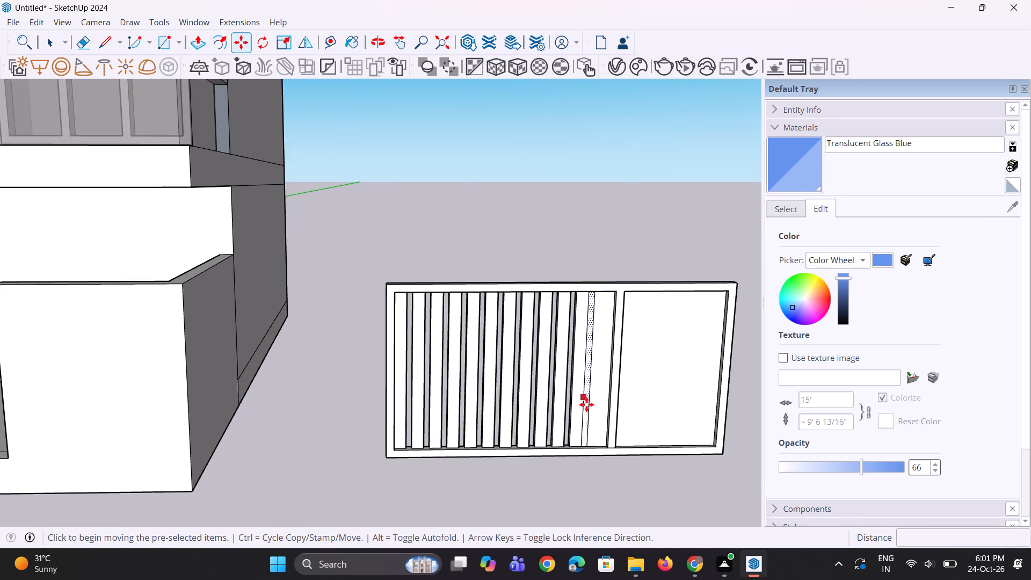
ctrl+scroll(586, 404, up, 1)
click(591, 450)
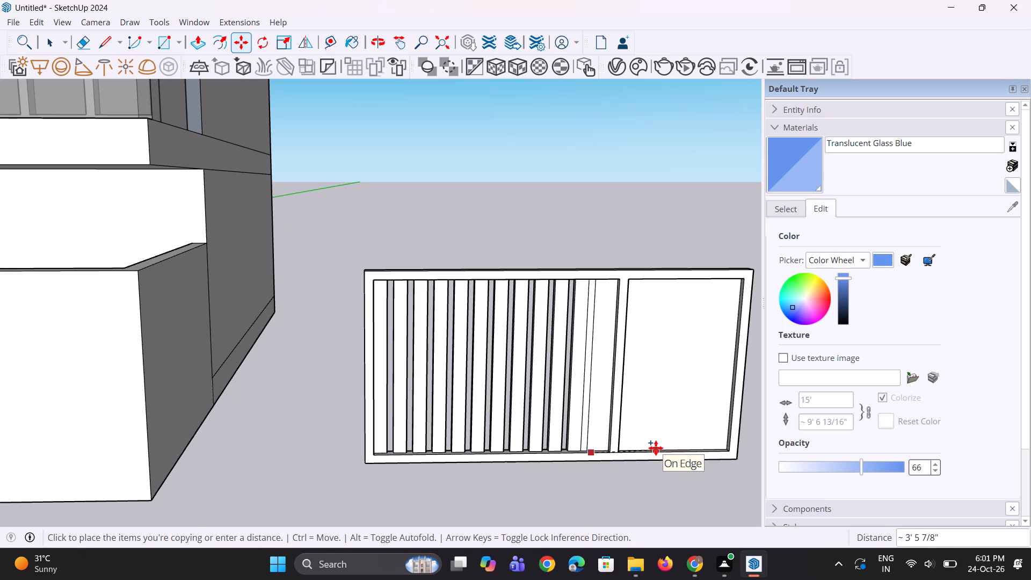
scroll(648, 454, up, 5)
click(648, 454)
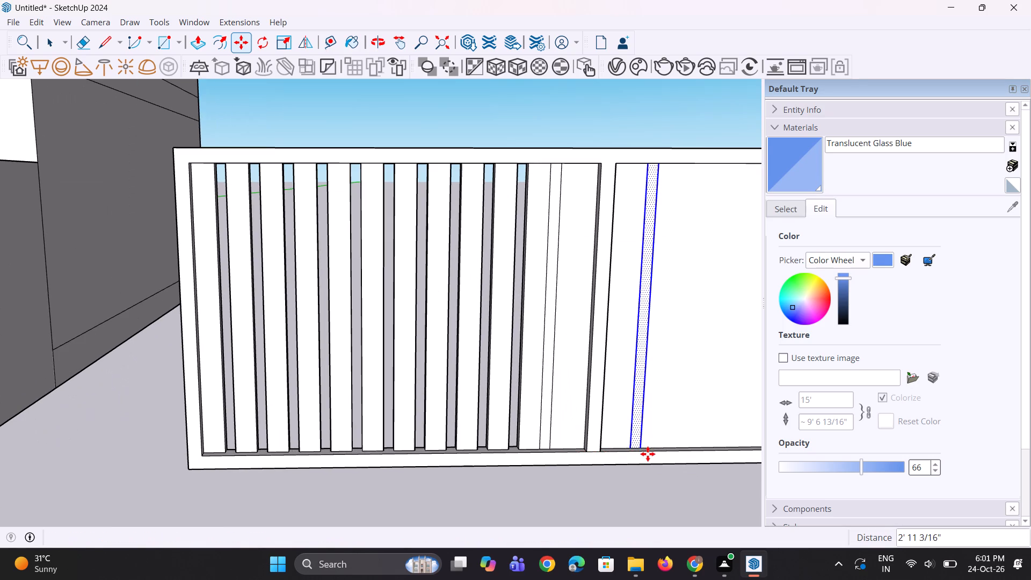
scroll(586, 428, down, 4)
scroll(602, 427, up, 5)
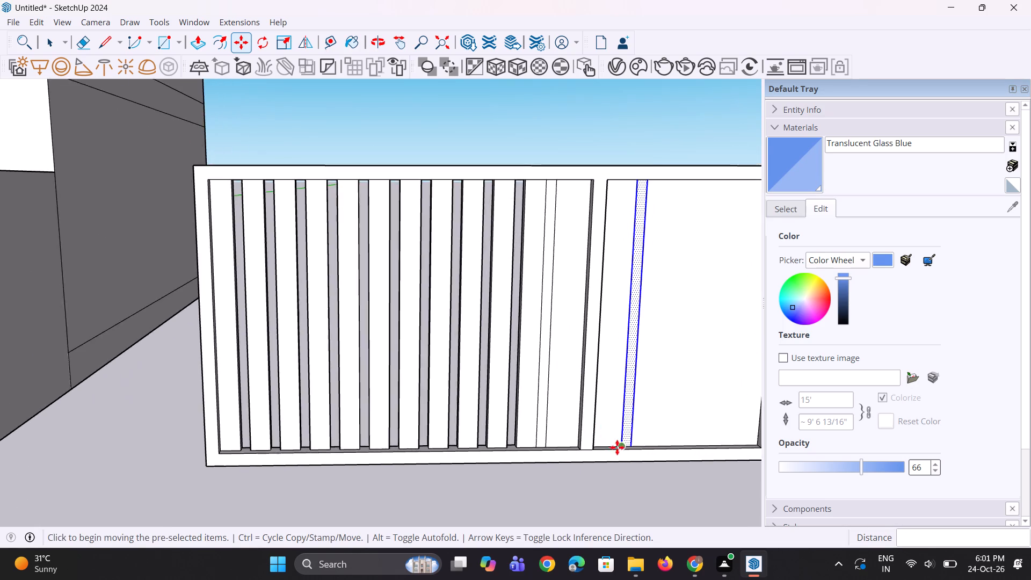
scroll(617, 447, up, 5)
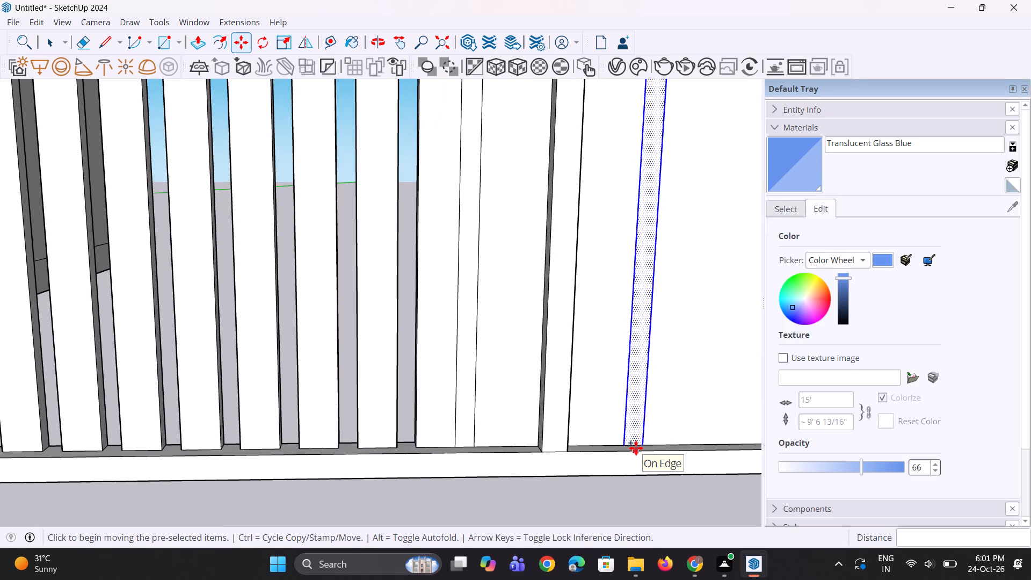
Copy the strip 1' 2 1/2" along the narrower bay's face and array the copy ×4 across that bay.
click(641, 446)
scroll(587, 423, down, 8)
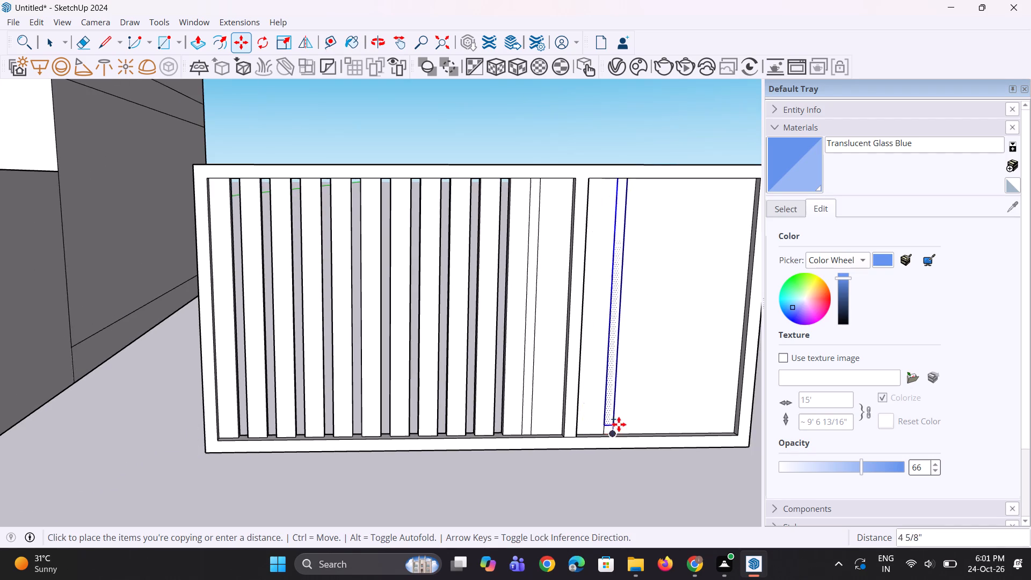
scroll(636, 431, up, 4)
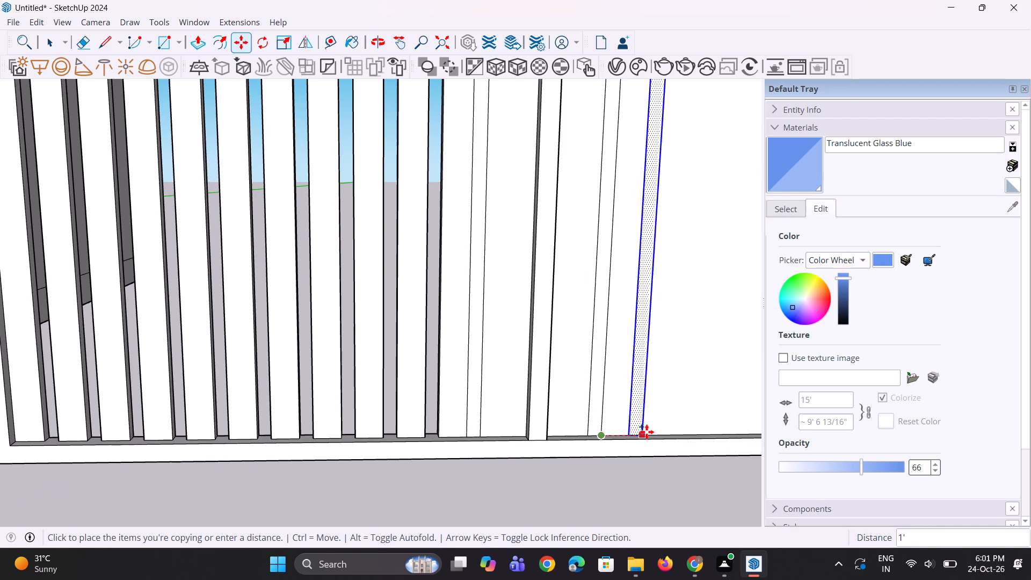
click(650, 432)
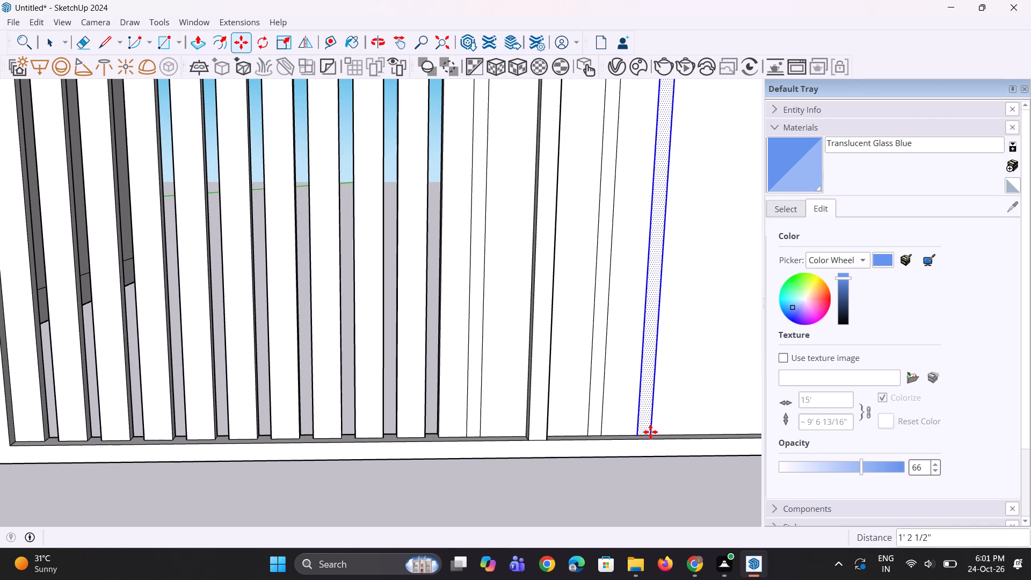
key(asterisk)
key(4)
key(Return)
Repeat the 3" push on the wider bay's uncut last strip and the narrower bay's four strips to open slots.
scroll(527, 426, down, 7)
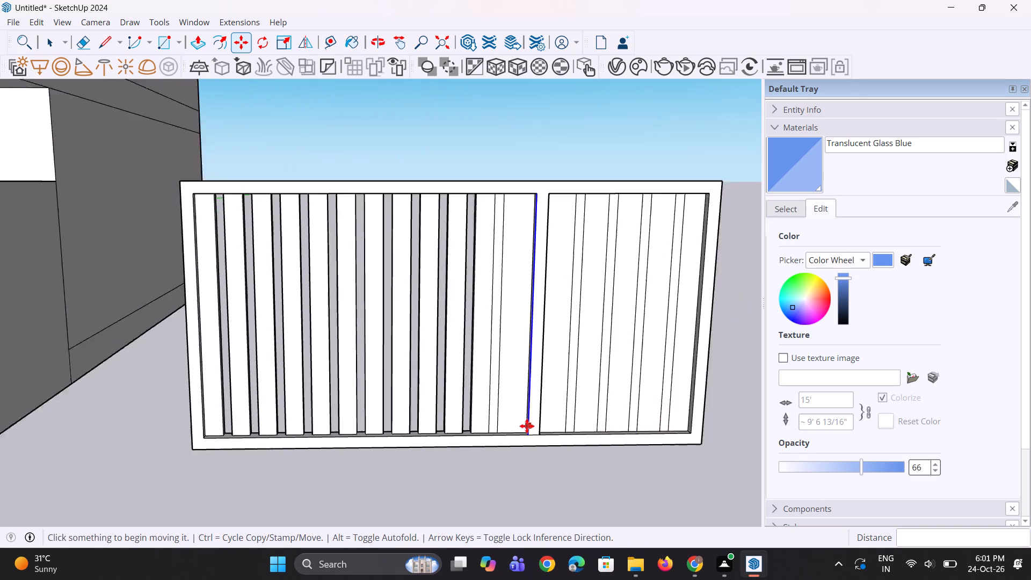
scroll(527, 426, down, 4)
middle_drag(586, 405, 584, 394)
key(space)
key(space)
scroll(521, 362, up, 2)
key(p)
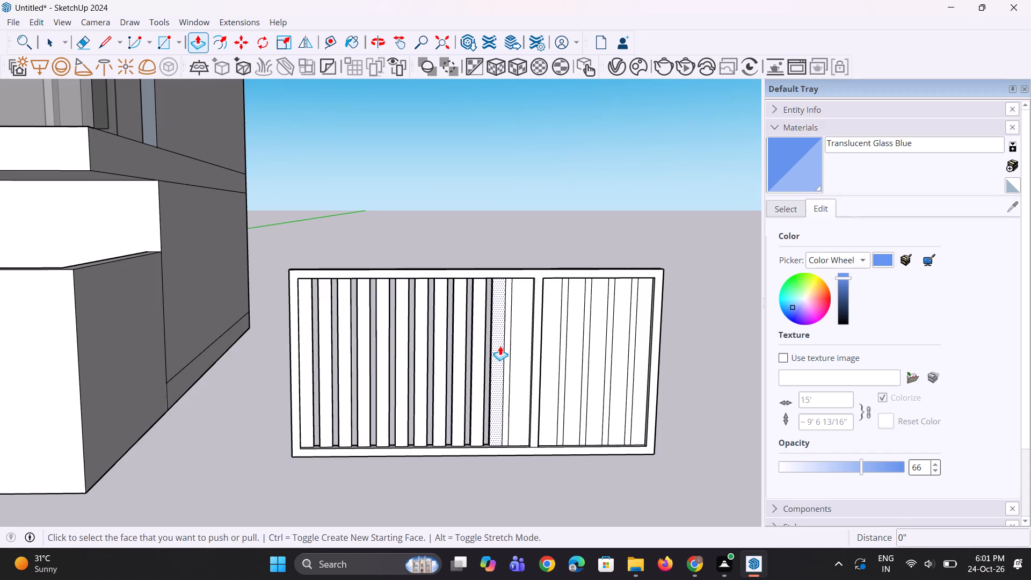
double_click(505, 349)
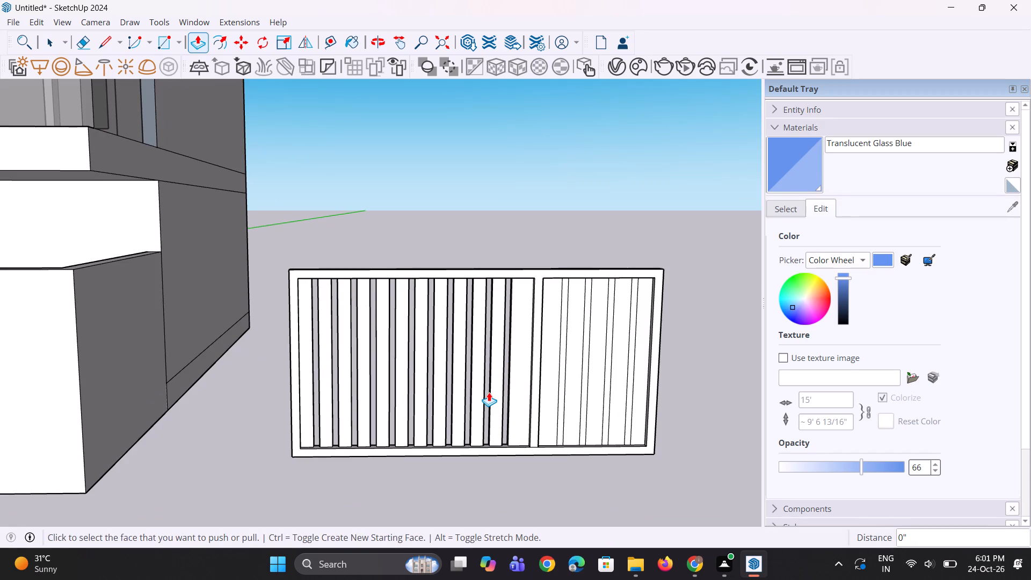
scroll(482, 456, down, 1)
scroll(555, 441, up, 1)
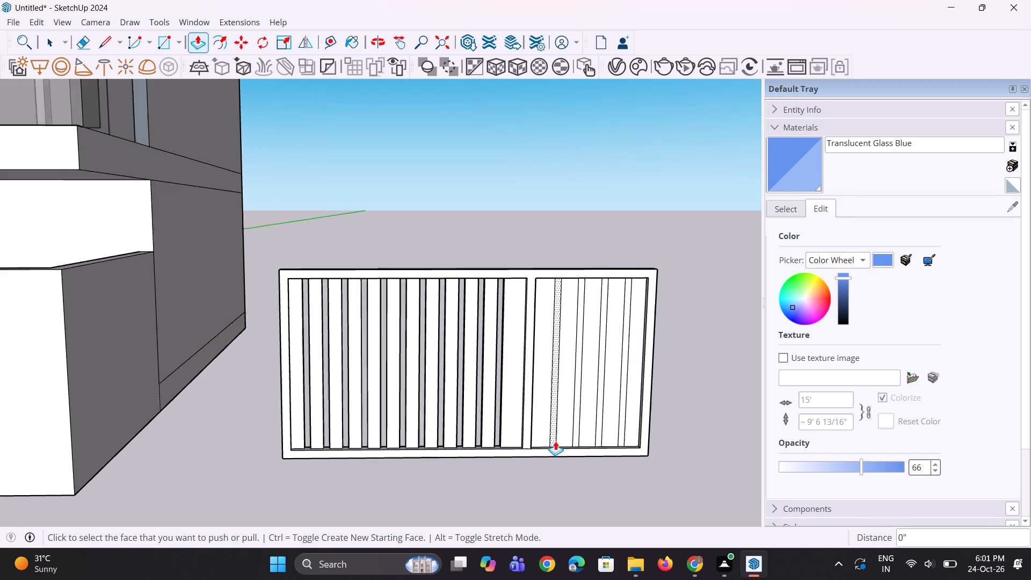
scroll(555, 441, up, 4)
double_click(551, 433)
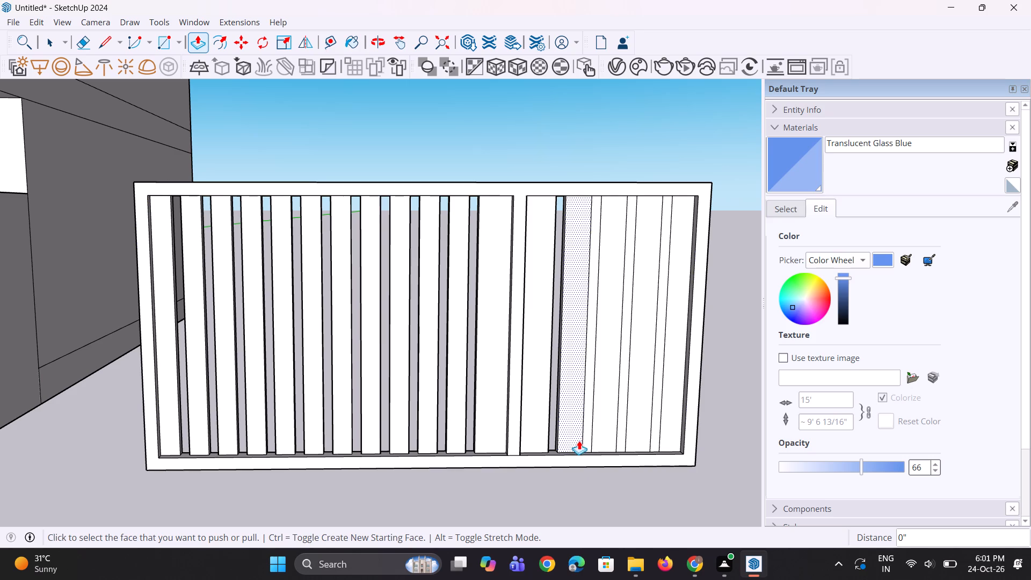
double_click(584, 443)
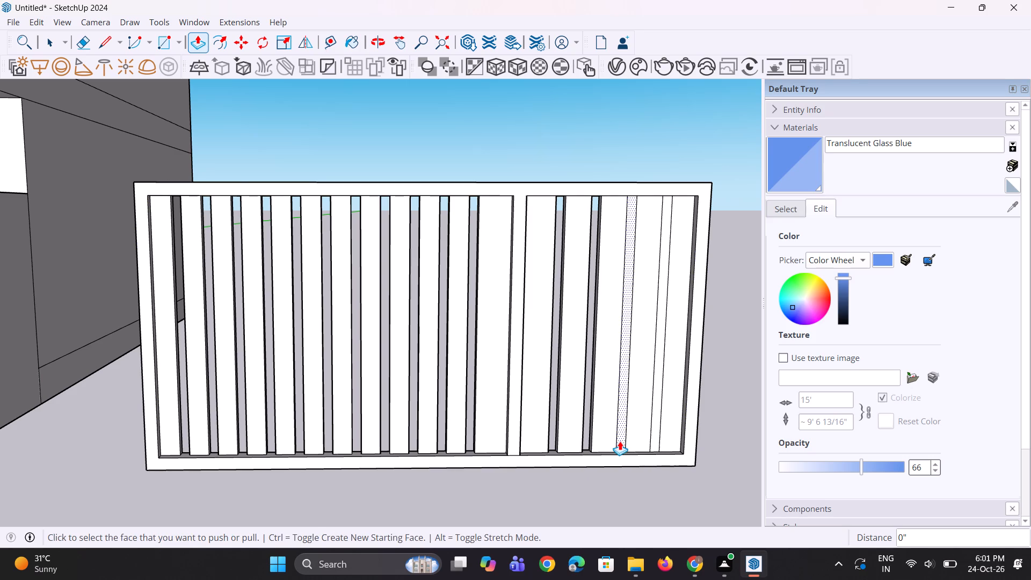
double_click(620, 441)
double_click(658, 436)
Paint the gate panel's outer frame and dividing post with Color M07 from the Colors collection.
middle_drag(550, 511, 540, 482)
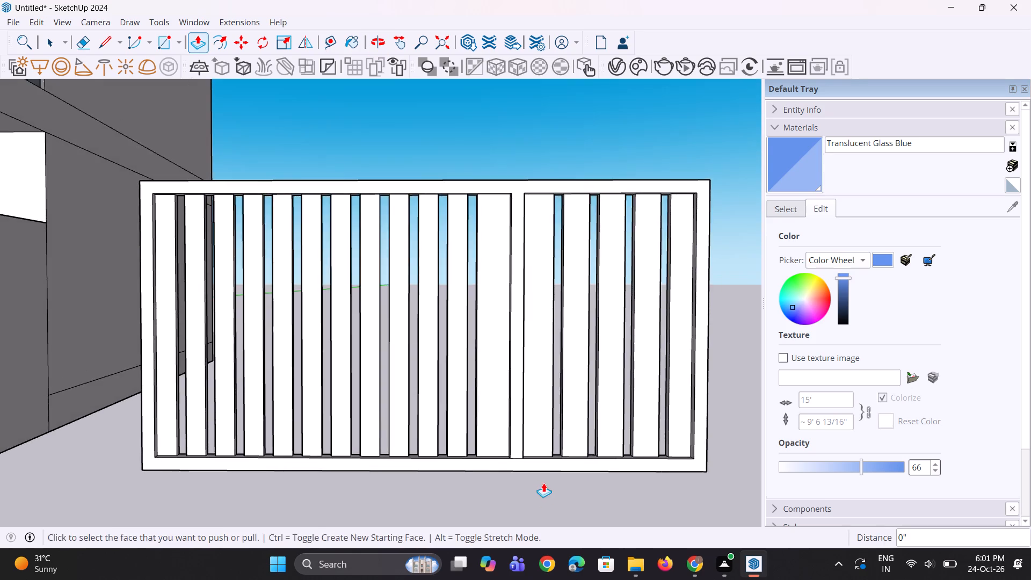
scroll(546, 478, down, 6)
middle_drag(537, 454, 493, 431)
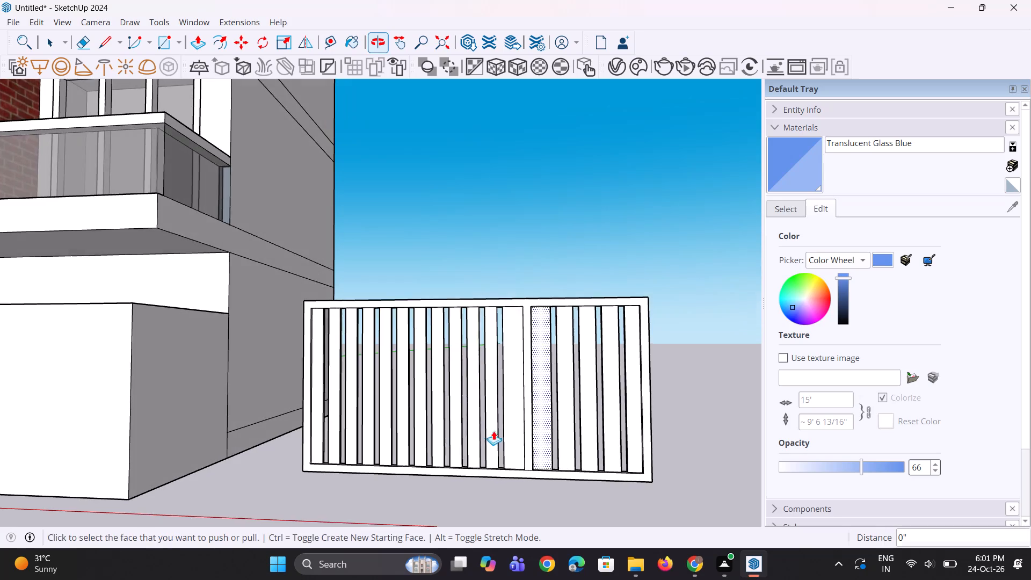
scroll(458, 436, down, 2)
middle_drag(482, 431, 441, 455)
scroll(450, 436, up, 3)
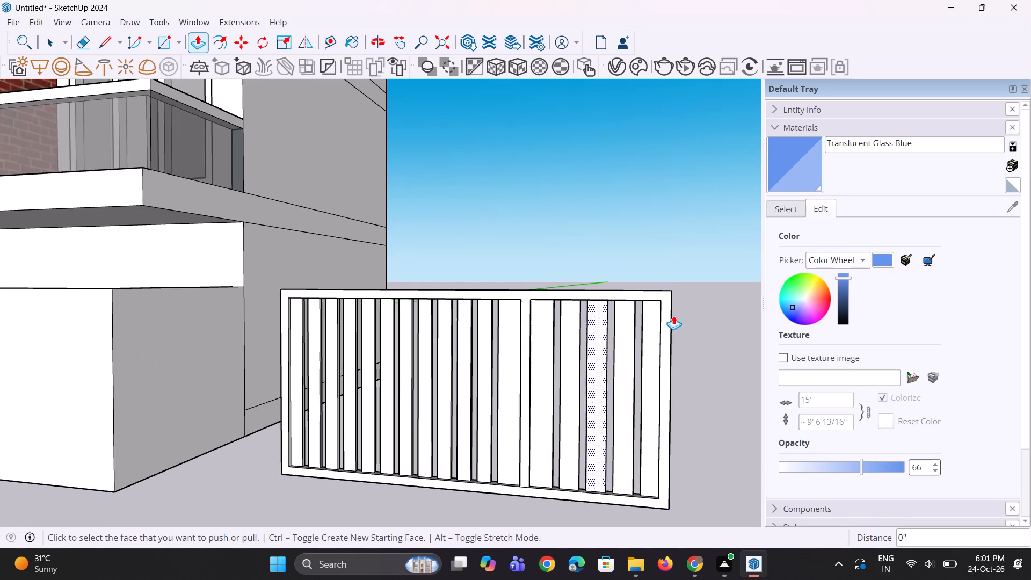
click(778, 211)
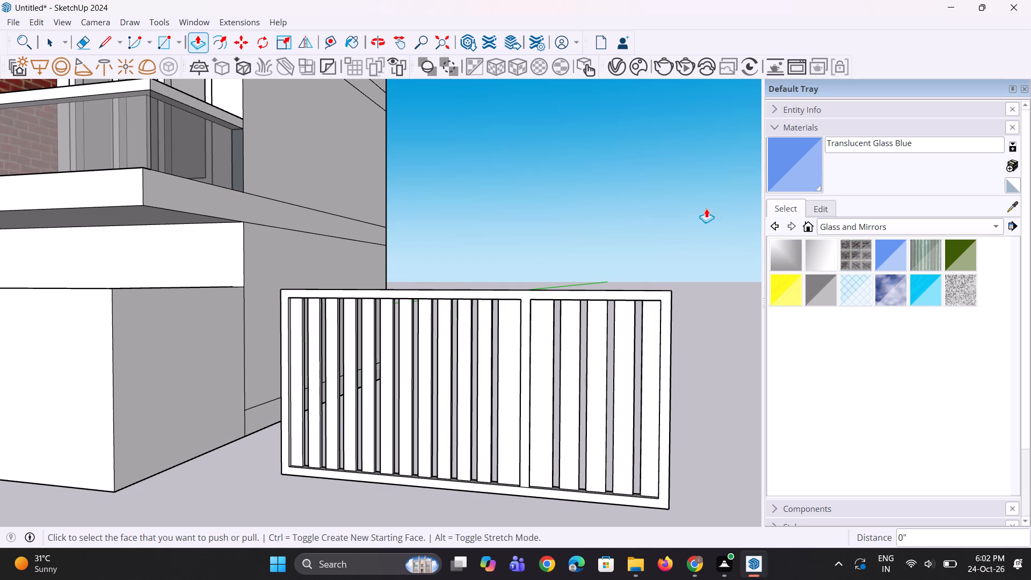
click(901, 230)
click(876, 201)
scroll(786, 393, down, 17)
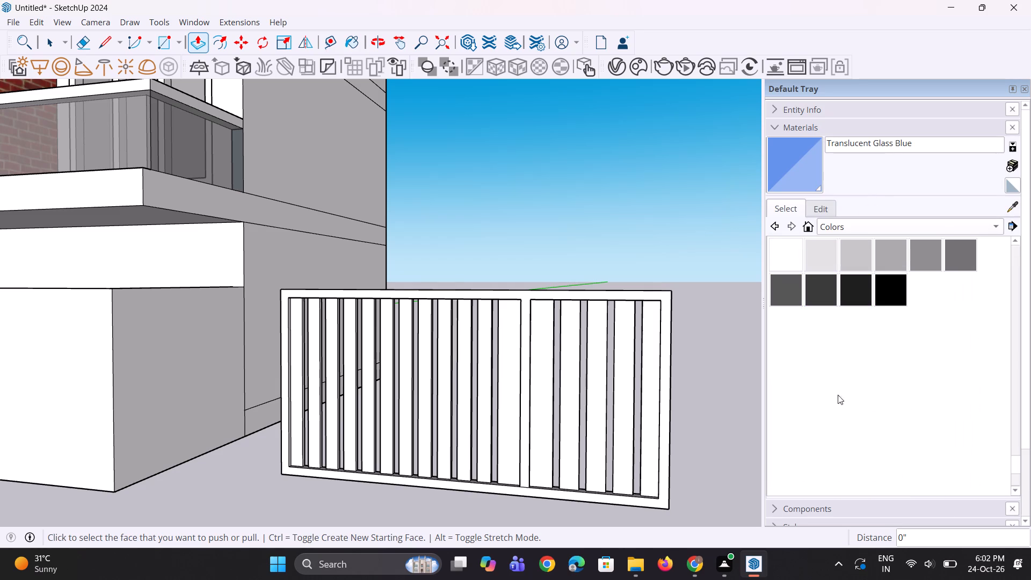
click(827, 292)
scroll(669, 307, up, 2)
click(669, 307)
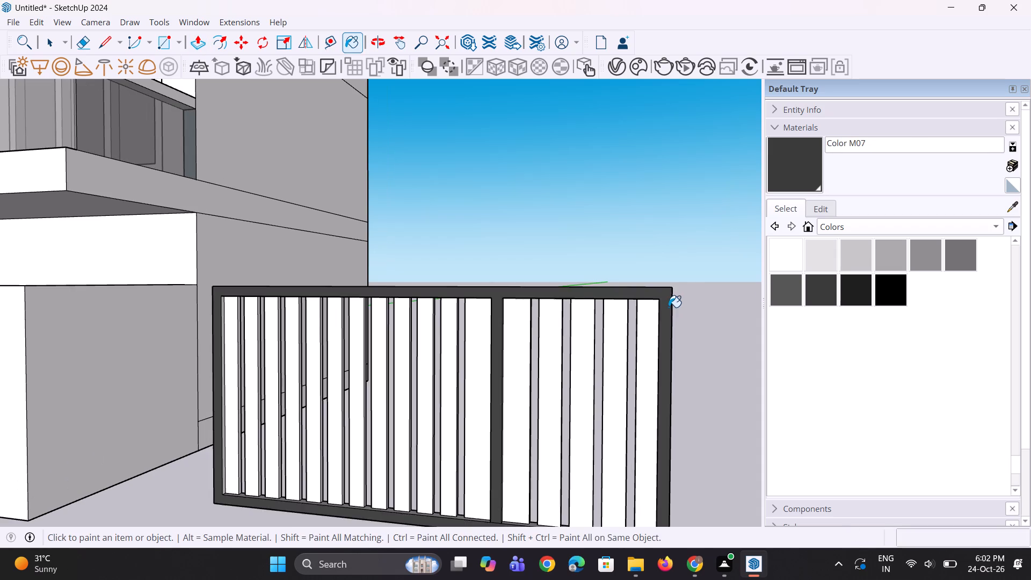
Paint the five slats of the gate's narrower bay with Color M08.
scroll(643, 323, up, 2)
click(859, 285)
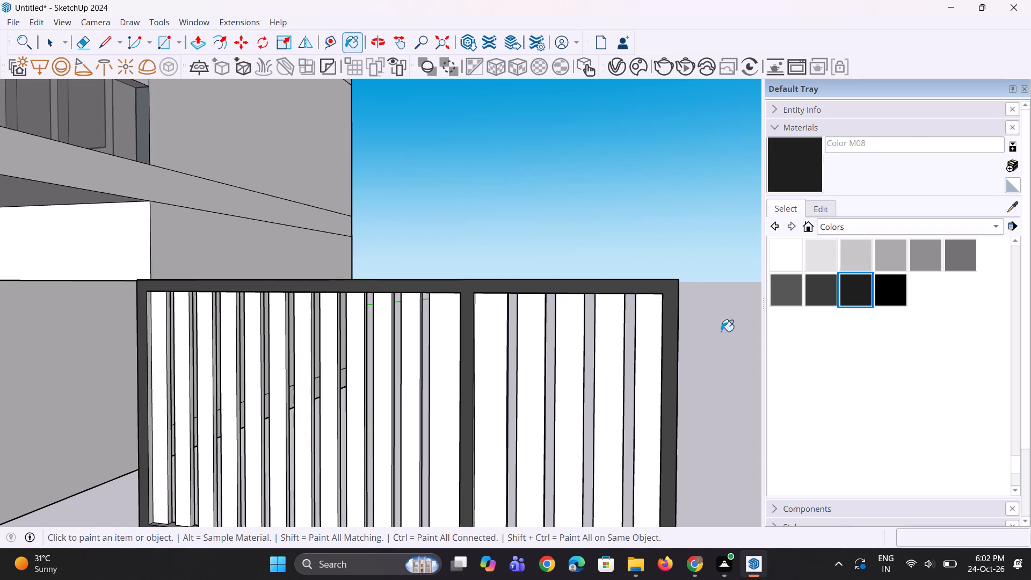
scroll(682, 336, up, 1)
click(650, 340)
click(605, 356)
click(558, 366)
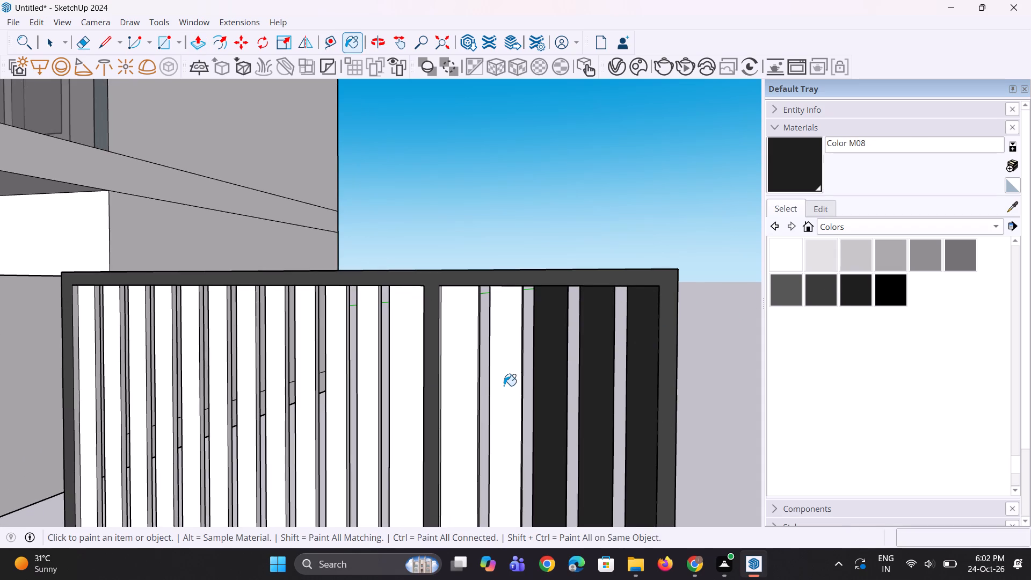
click(504, 386)
click(460, 395)
Paint all the slats of the gate's wider bay with Color M08.
click(413, 410)
drag(376, 421, 372, 423)
click(333, 431)
scroll(626, 346, down, 6)
scroll(405, 398, up, 4)
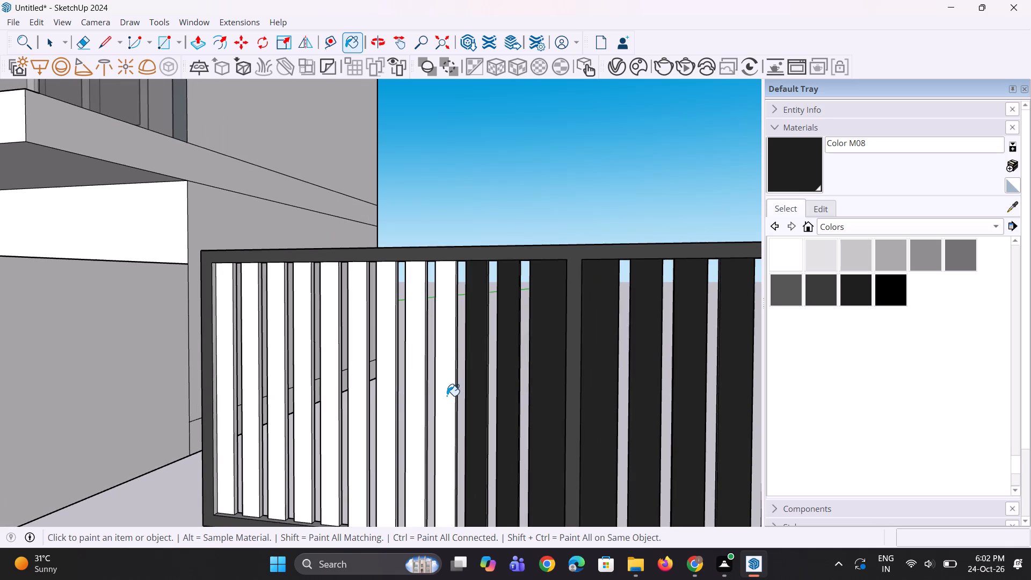
click(447, 396)
click(401, 416)
click(409, 418)
click(380, 417)
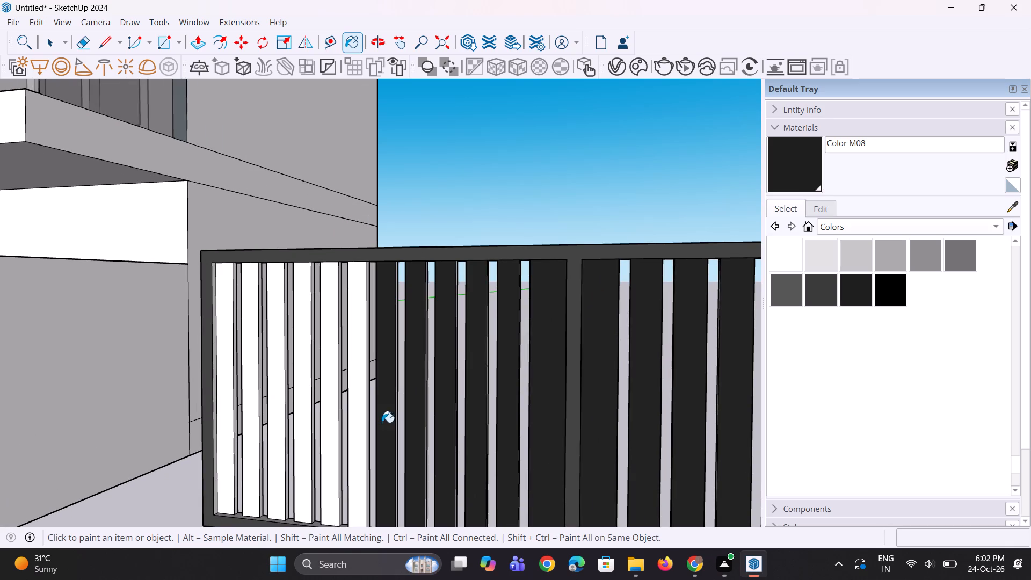
click(363, 423)
click(337, 432)
click(305, 438)
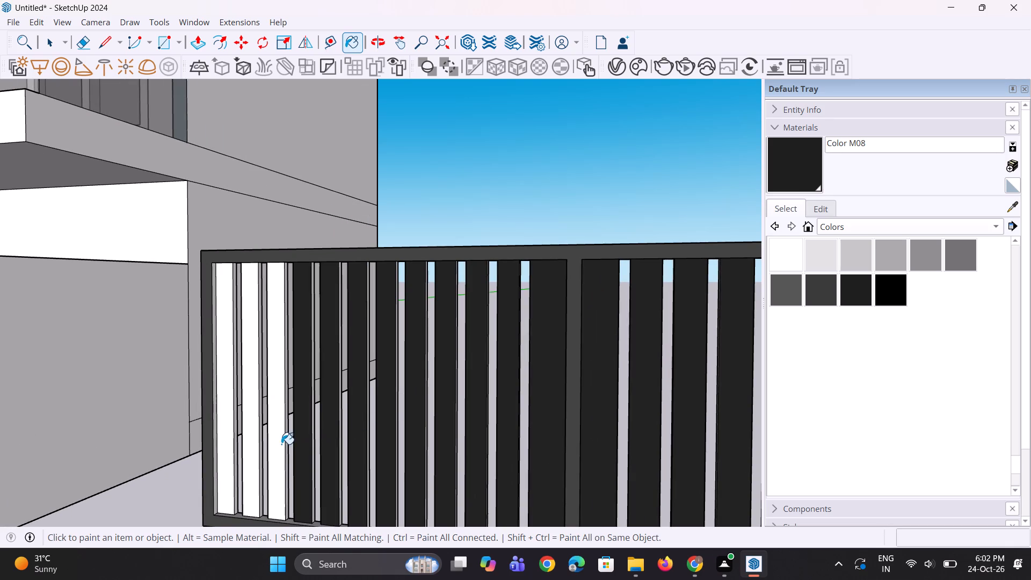
click(281, 444)
click(252, 453)
click(228, 452)
Select the entire gate panel beside the building and make it a group.
scroll(458, 382, down, 9)
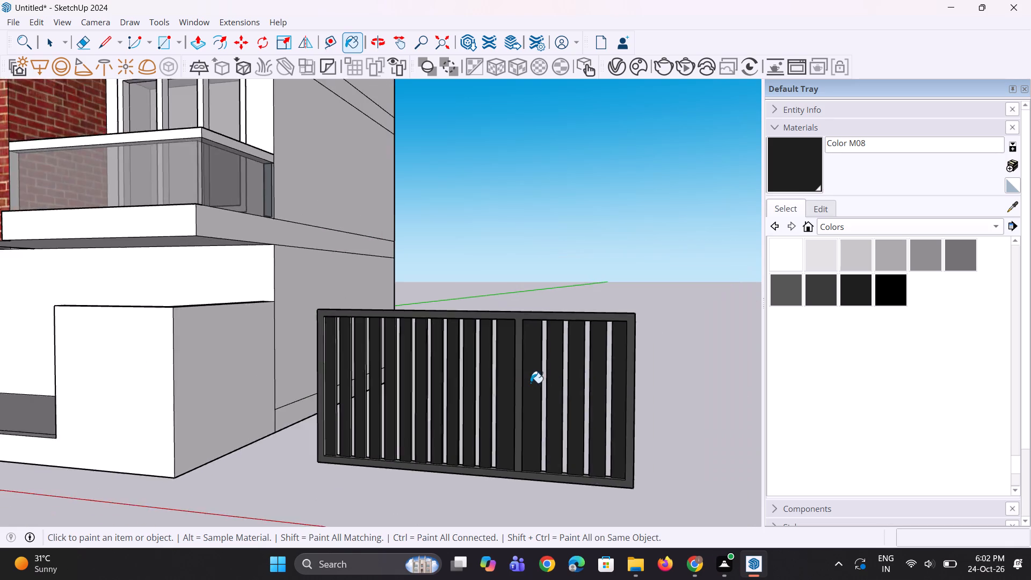
scroll(531, 383, down, 2)
middle_drag(465, 397, 567, 367)
scroll(566, 347, up, 9)
middle_drag(552, 348, 501, 456)
scroll(515, 439, down, 1)
scroll(567, 375, up, 11)
scroll(549, 363, down, 12)
scroll(560, 360, up, 1)
middle_drag(560, 360, 562, 354)
scroll(633, 298, down, 10)
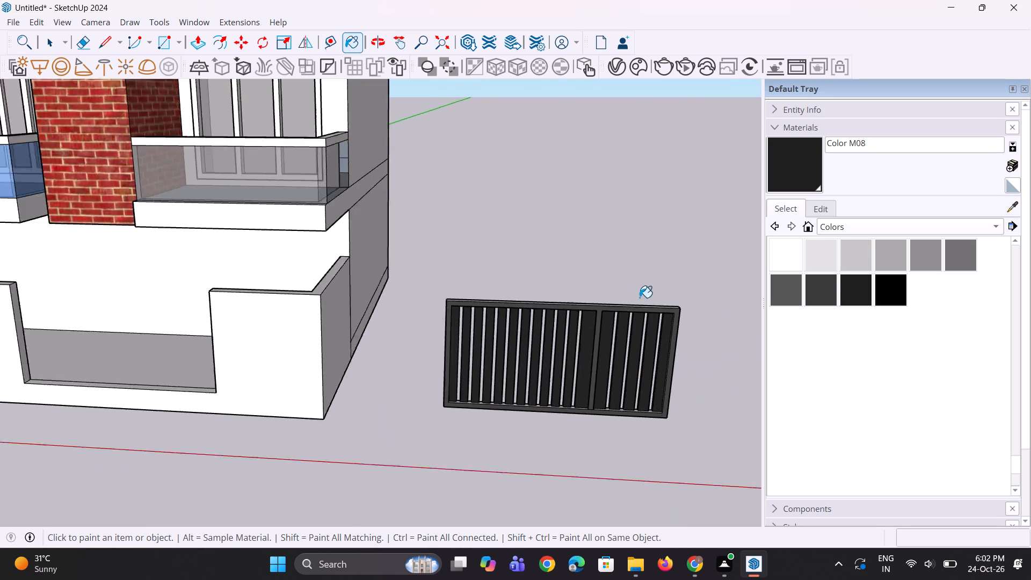
scroll(640, 298, down, 2)
middle_drag(585, 359, 603, 320)
key(space)
key(space)
drag(504, 277, 575, 394)
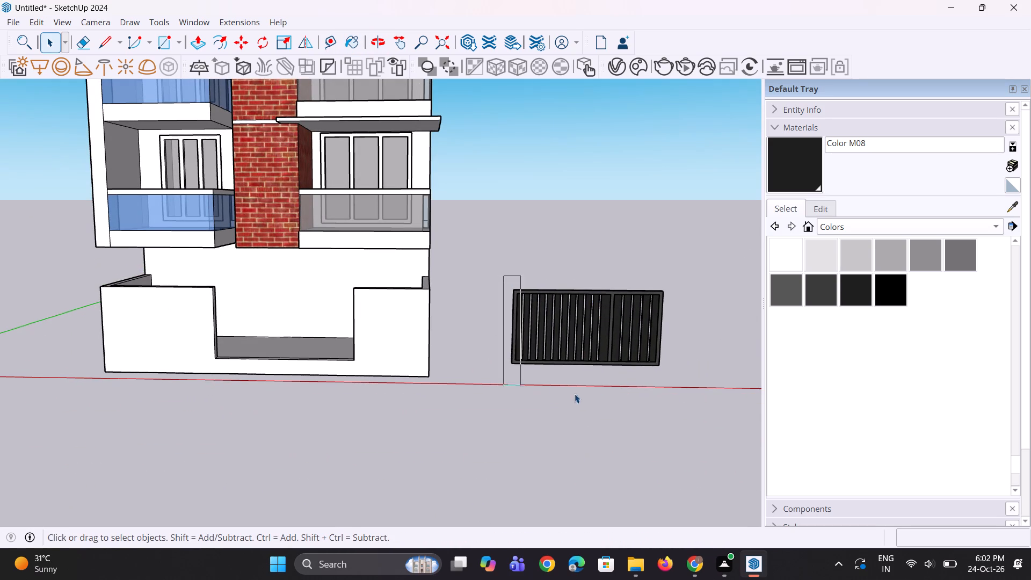
drag(575, 394, 689, 383)
right_click(638, 328)
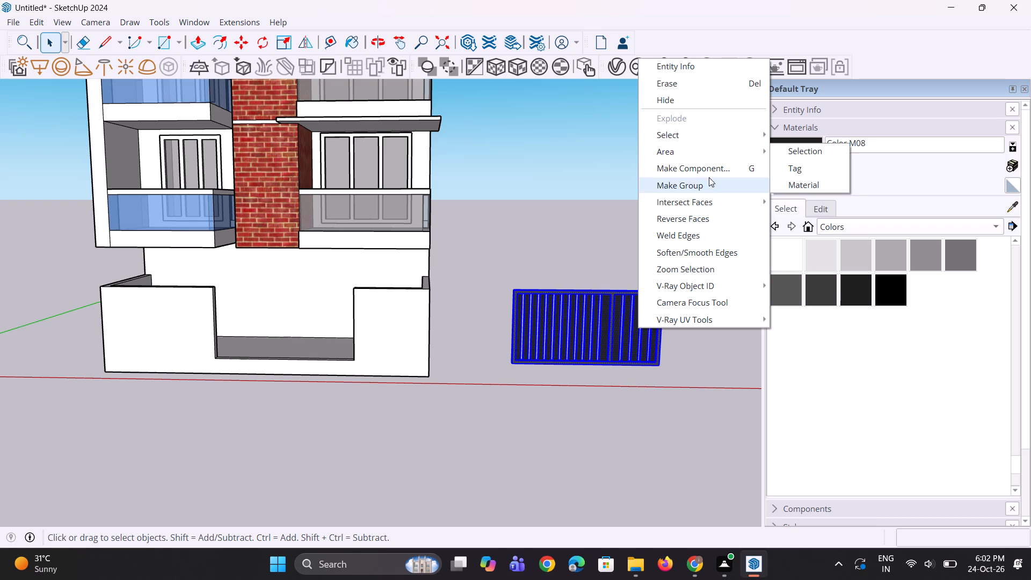
click(709, 177)
Move the gate group by its lower corner into the opening of the entrance platform's front wall.
key(m)
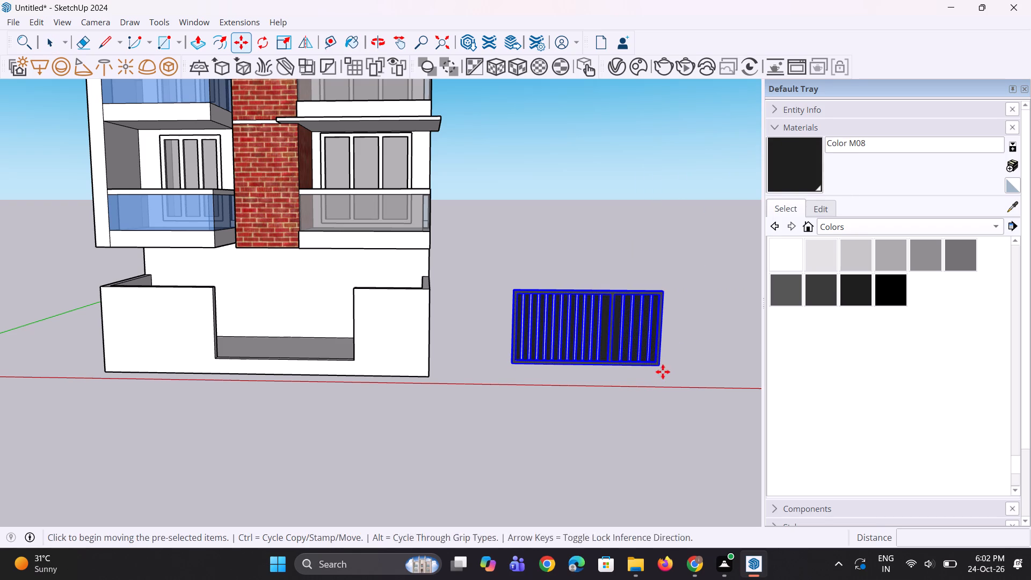
click(663, 371)
scroll(628, 403, down, 1)
scroll(366, 374, up, 5)
middle_drag(383, 354, 383, 366)
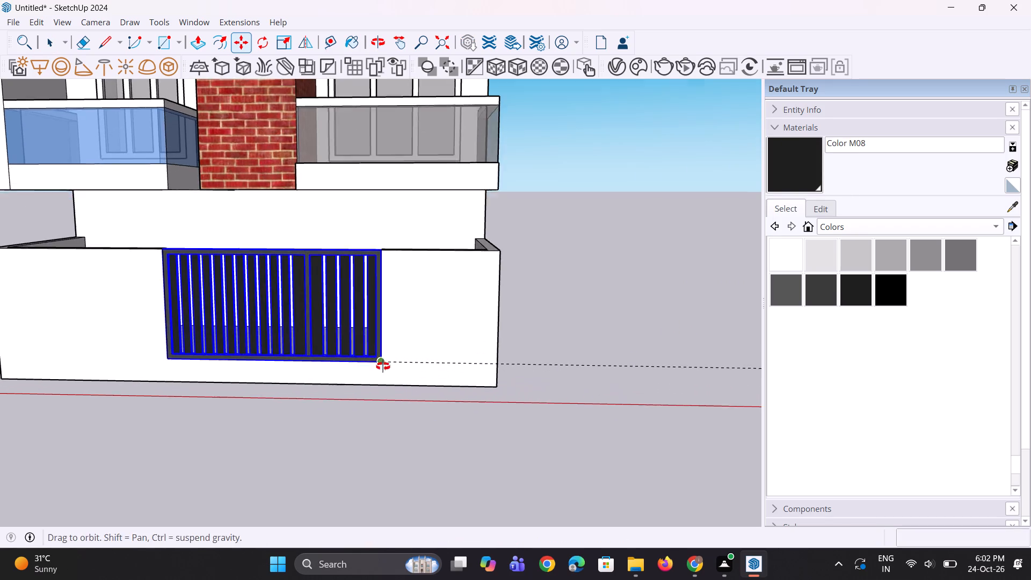
middle_drag(383, 366, 383, 372)
click(382, 361)
middle_drag(572, 379, 586, 351)
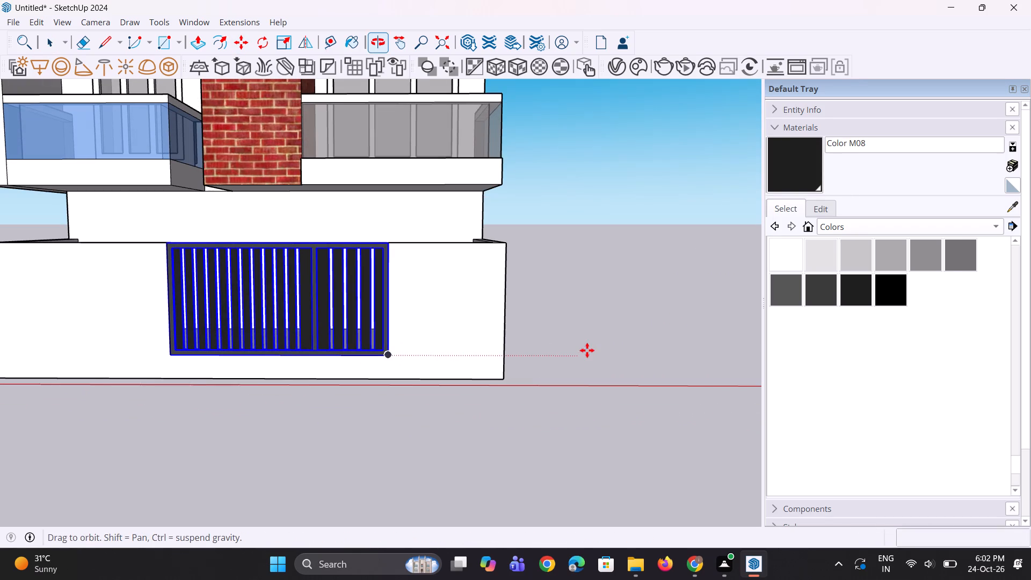
key(space)
click(587, 350)
key(space)
Examine the whole tower's front with the gate in place, and clear the gate's selection.
scroll(589, 358, down, 6)
middle_drag(588, 371, 540, 380)
scroll(540, 380, up, 1)
scroll(540, 380, down, 6)
middle_drag(536, 381, 548, 349)
scroll(548, 349, up, 2)
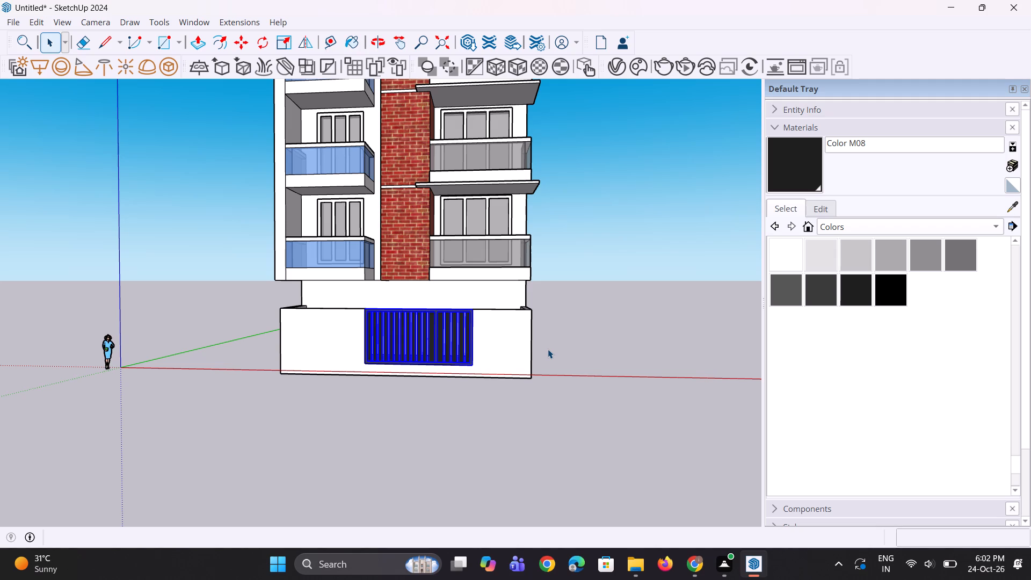
scroll(548, 349, down, 11)
scroll(548, 349, up, 1)
middle_drag(544, 347, 536, 339)
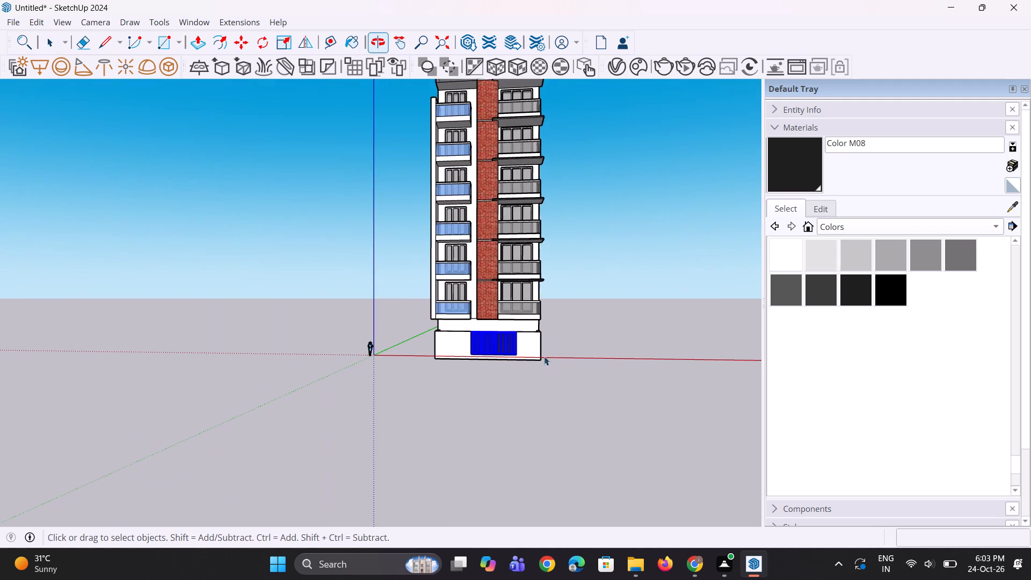
scroll(549, 385, down, 6)
middle_drag(553, 334, 555, 368)
scroll(540, 159, up, 6)
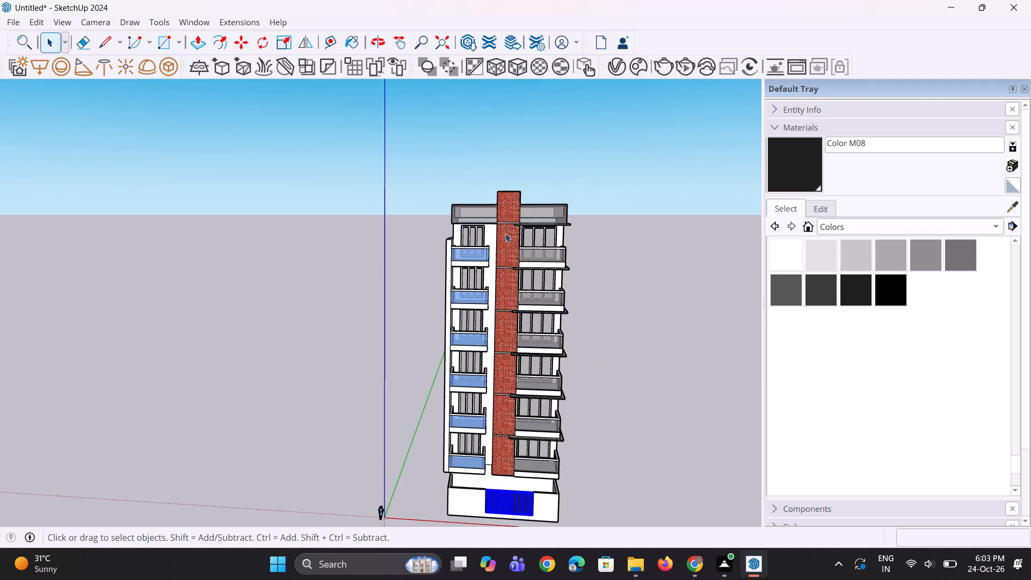
scroll(506, 236, up, 1)
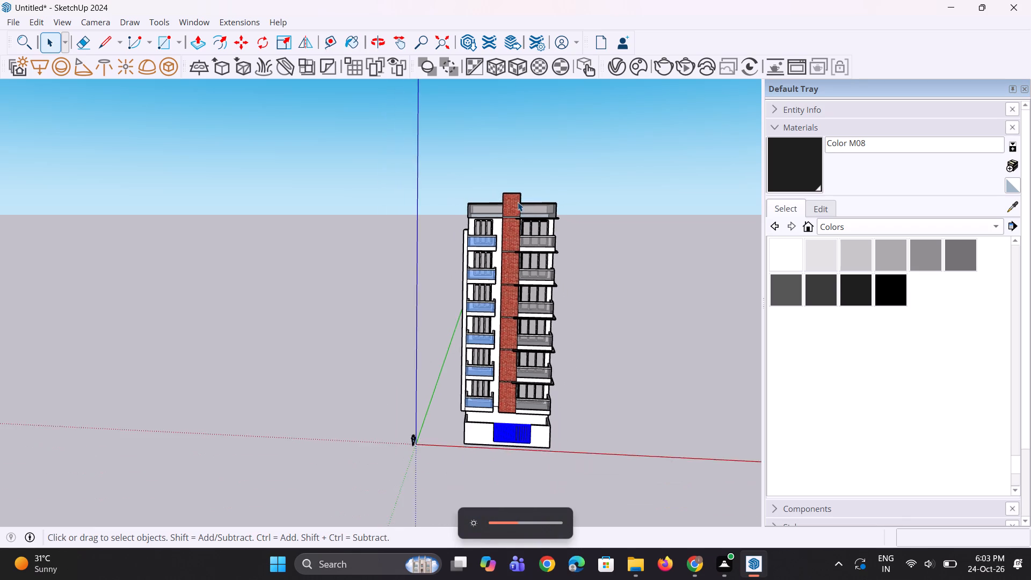
scroll(514, 273, up, 5)
scroll(682, 294, up, 1)
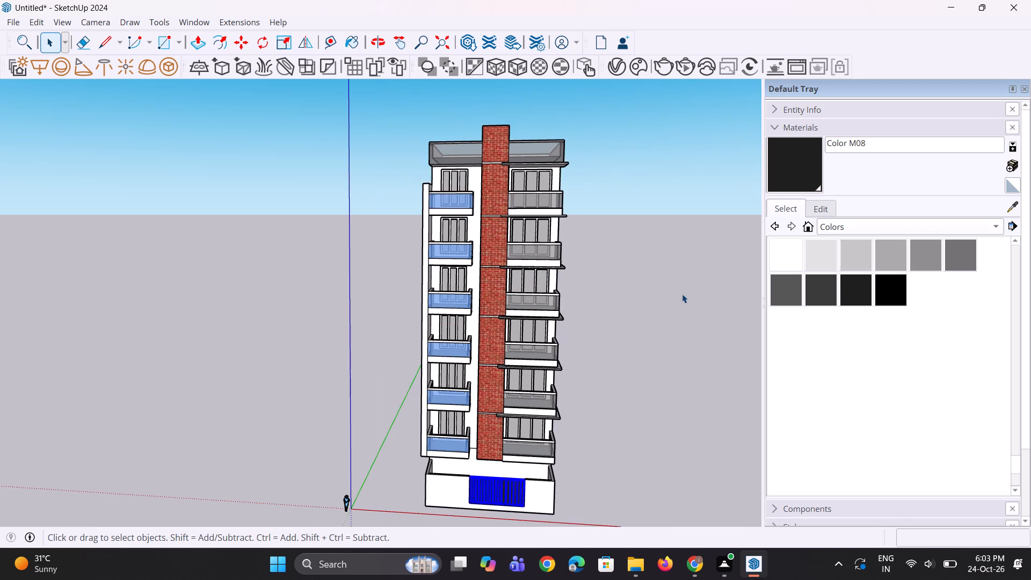
click(692, 293)
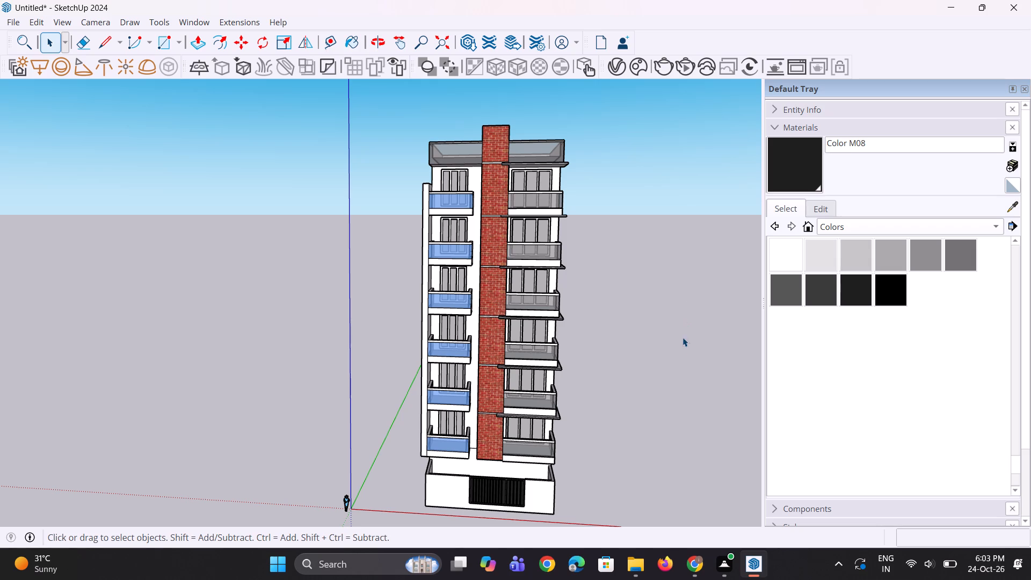
scroll(665, 418, down, 4)
key(space)
key(space)
scroll(614, 399, up, 1)
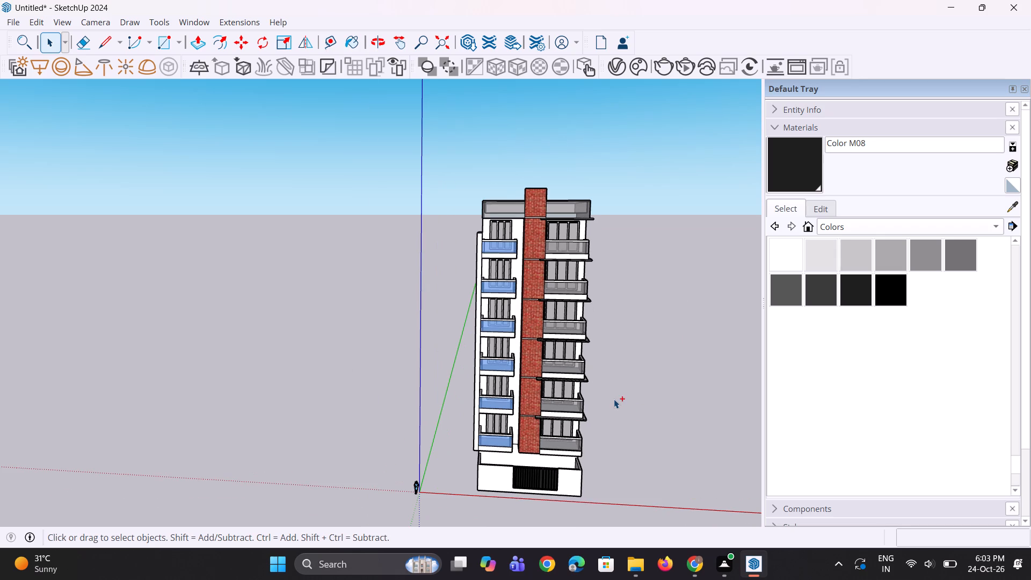
Save the model as a SketchUp file named bgbgbg in the Documents folder.
key(ctrl+s)
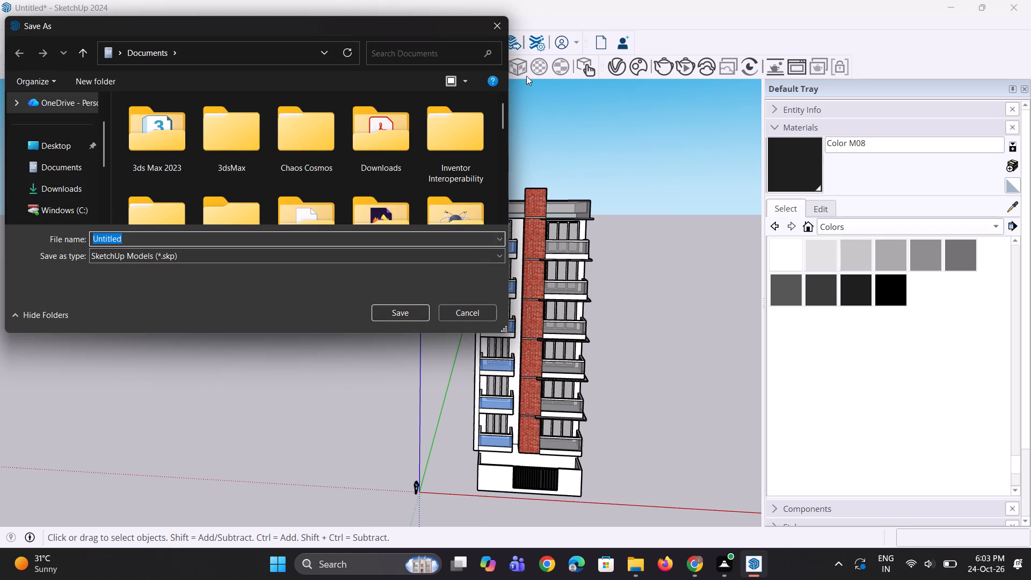
click(502, 33)
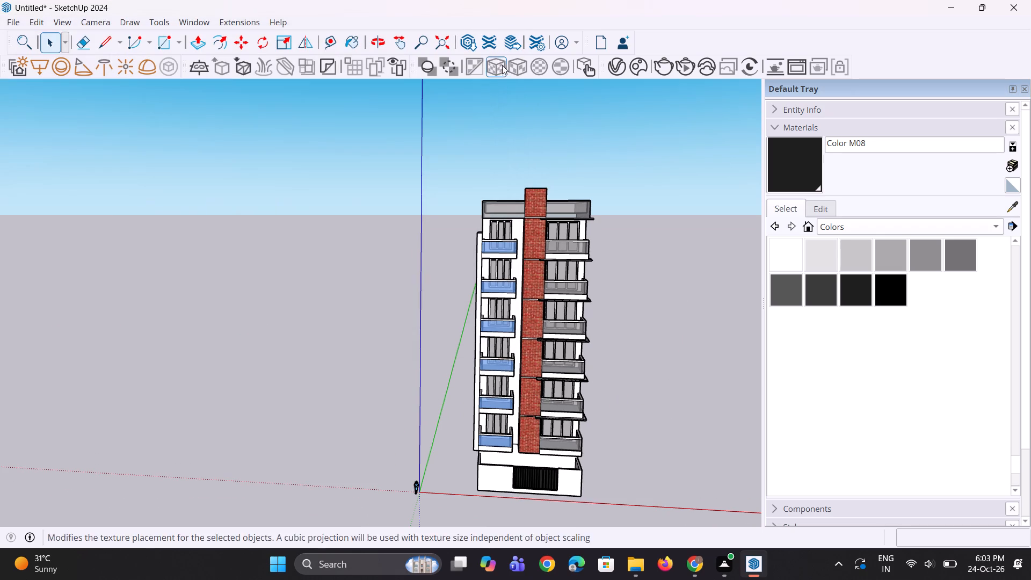
key(ctrl+s)
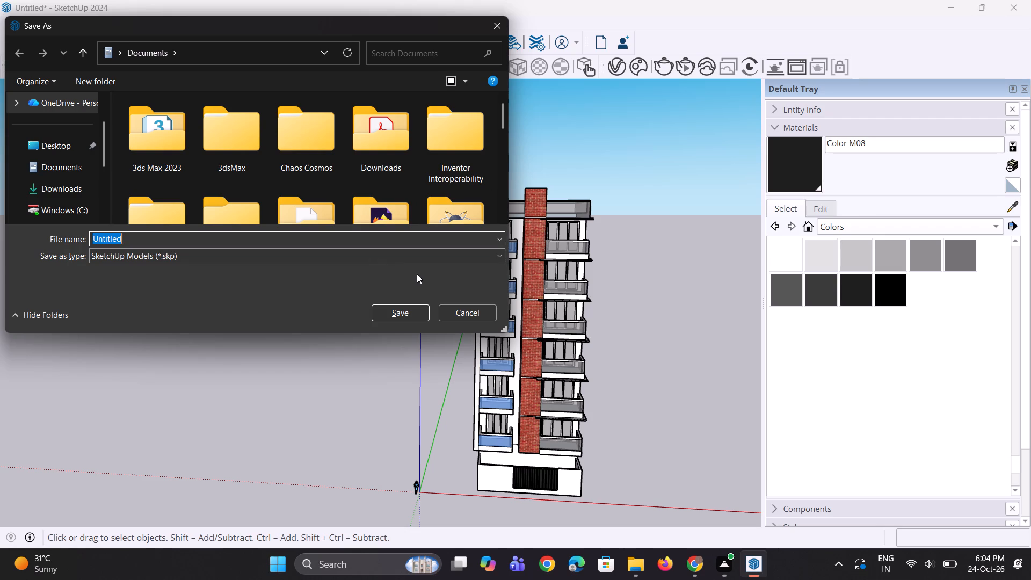
text(bg)
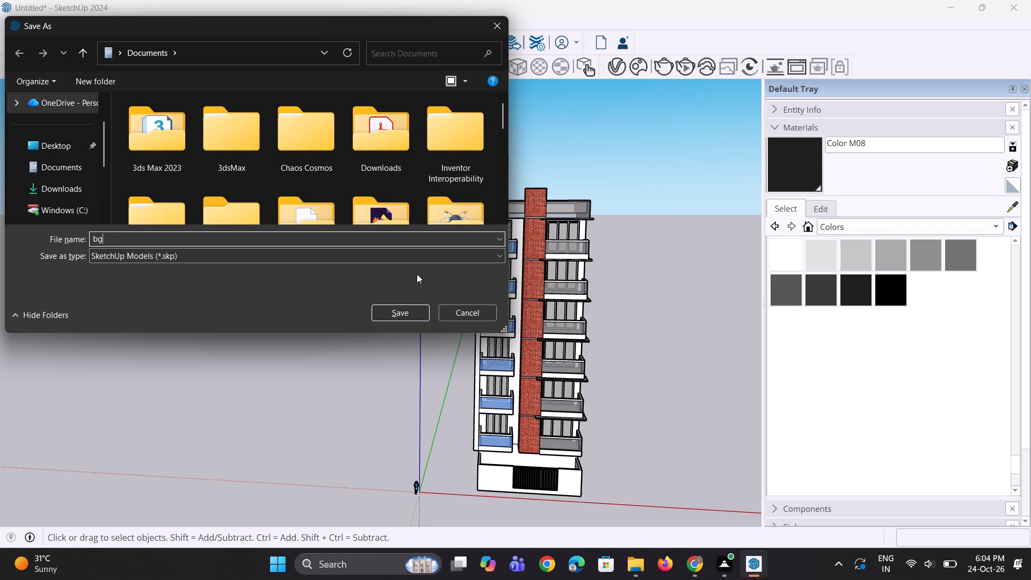
text(bgbg)
key(Return)
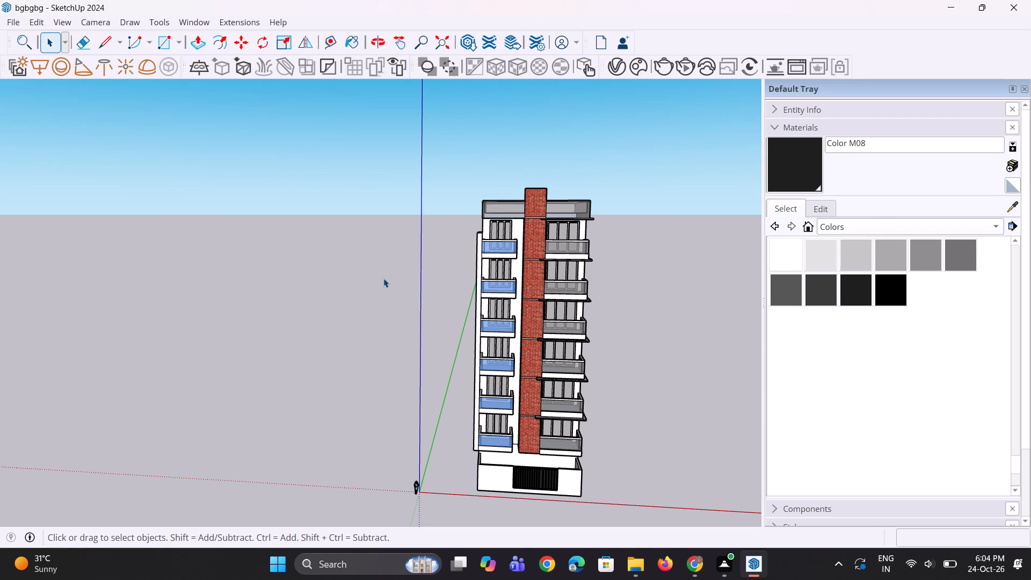
Export a front view of the whole tower as a 2D PNG graphic named bgbgbg to the Documents folder.
scroll(382, 278, down, 3)
scroll(474, 374, up, 5)
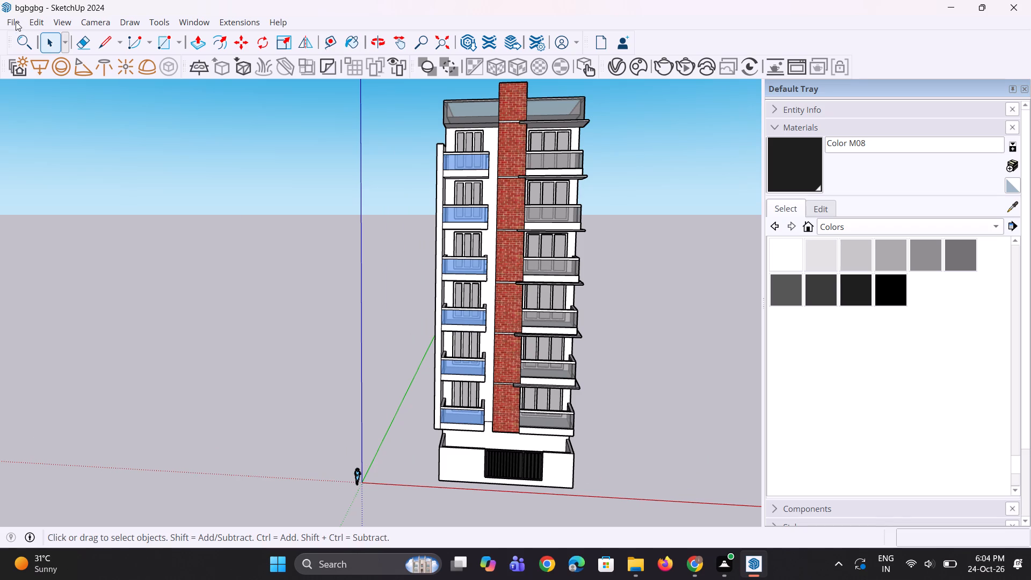
click(16, 21)
click(53, 222)
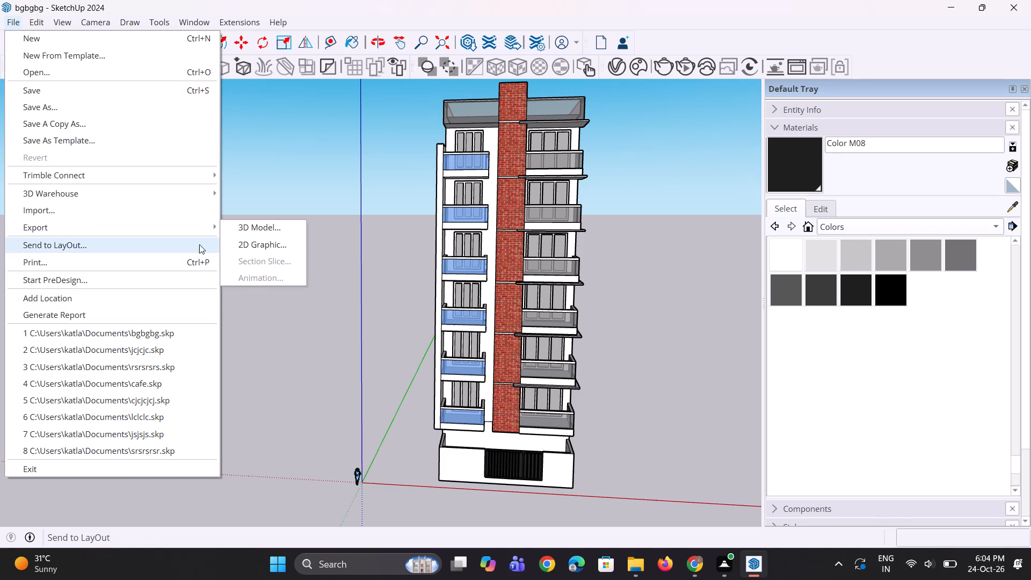
click(236, 250)
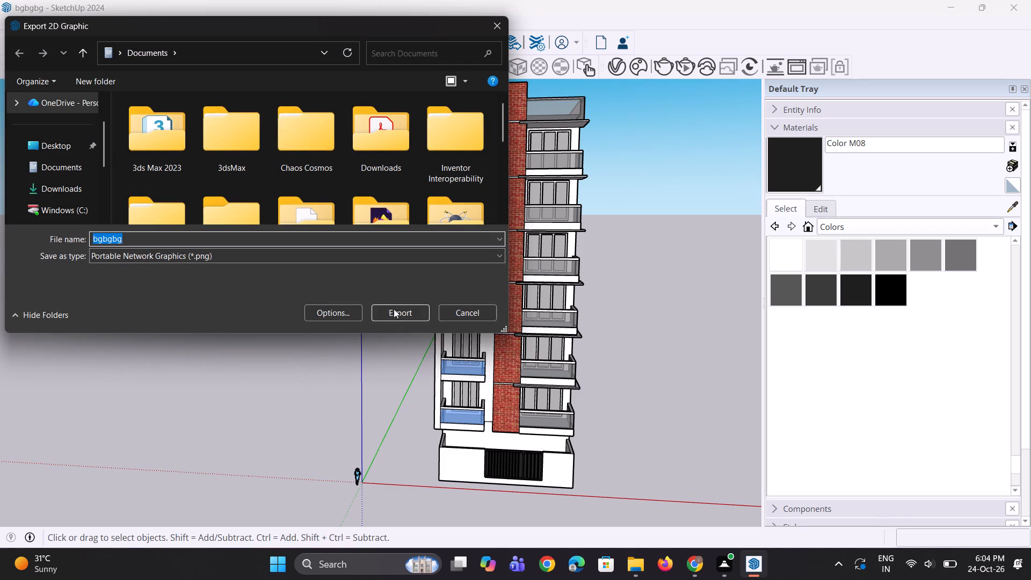
click(398, 313)
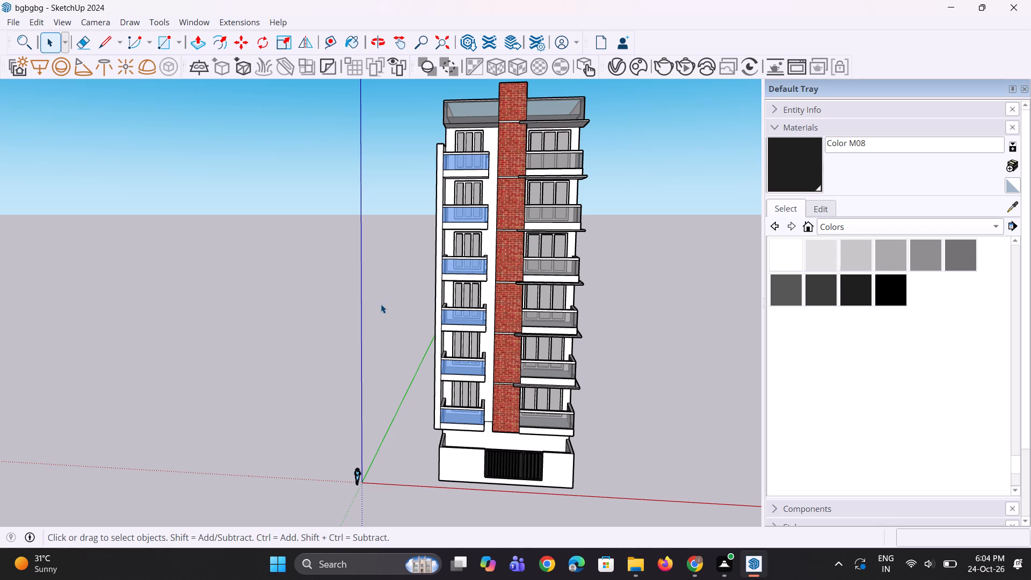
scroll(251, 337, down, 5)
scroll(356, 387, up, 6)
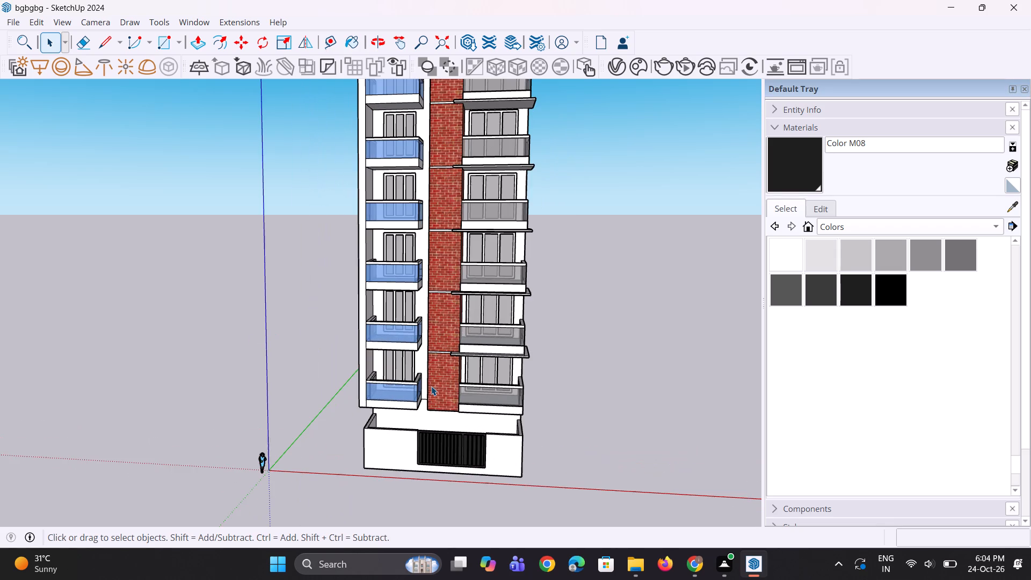